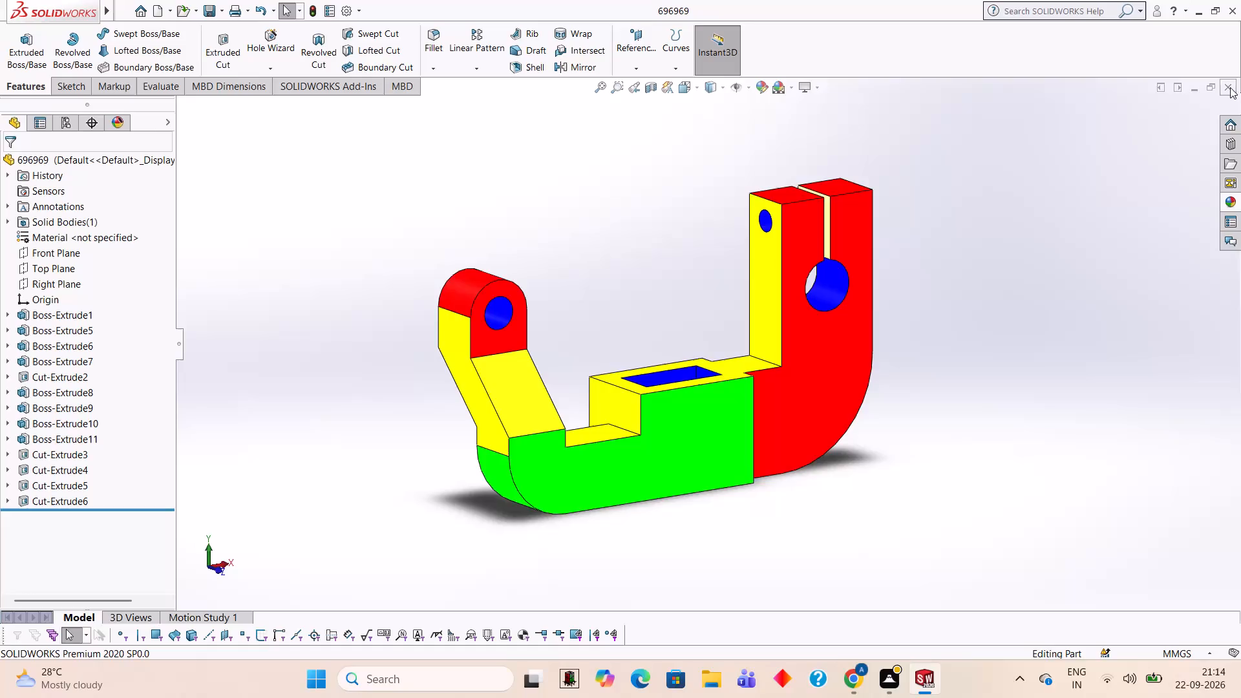
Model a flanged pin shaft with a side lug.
Close the open part document 696969.
{"action": "left_click", "coordinate": [1230, 87]}
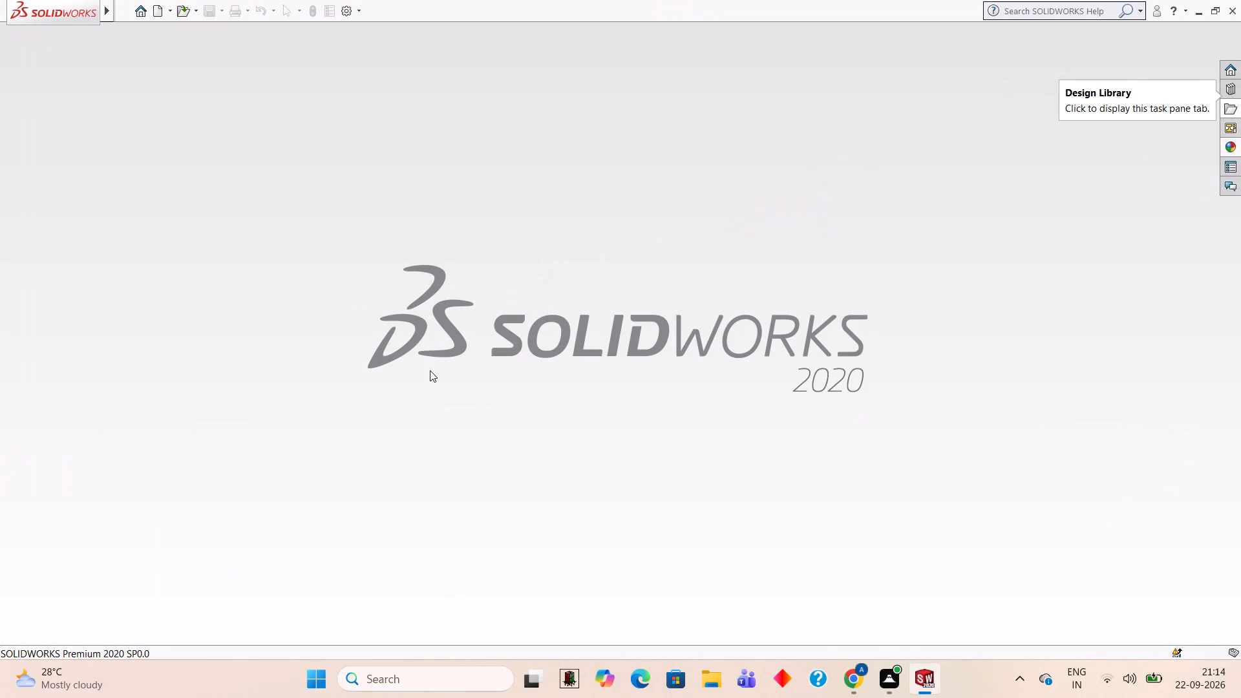
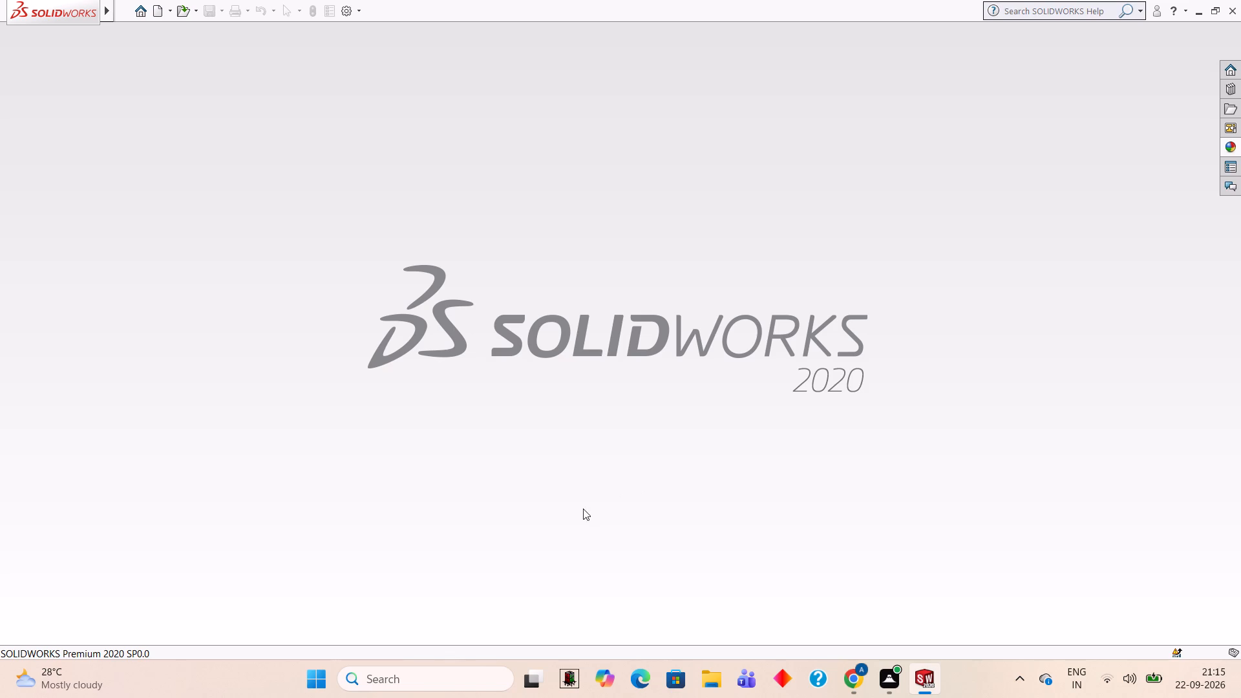
Create a new part document.
{"action": "left_click", "coordinate": [153, 15]}
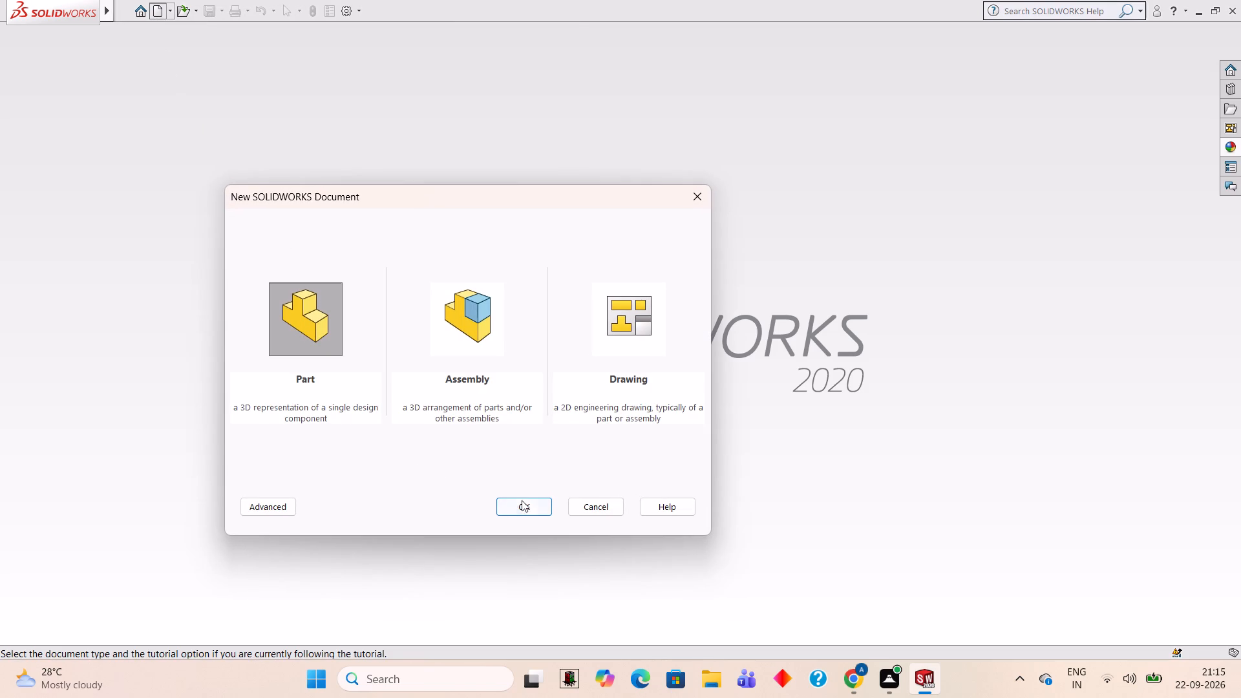
{"action": "left_click", "coordinate": [525, 502]}
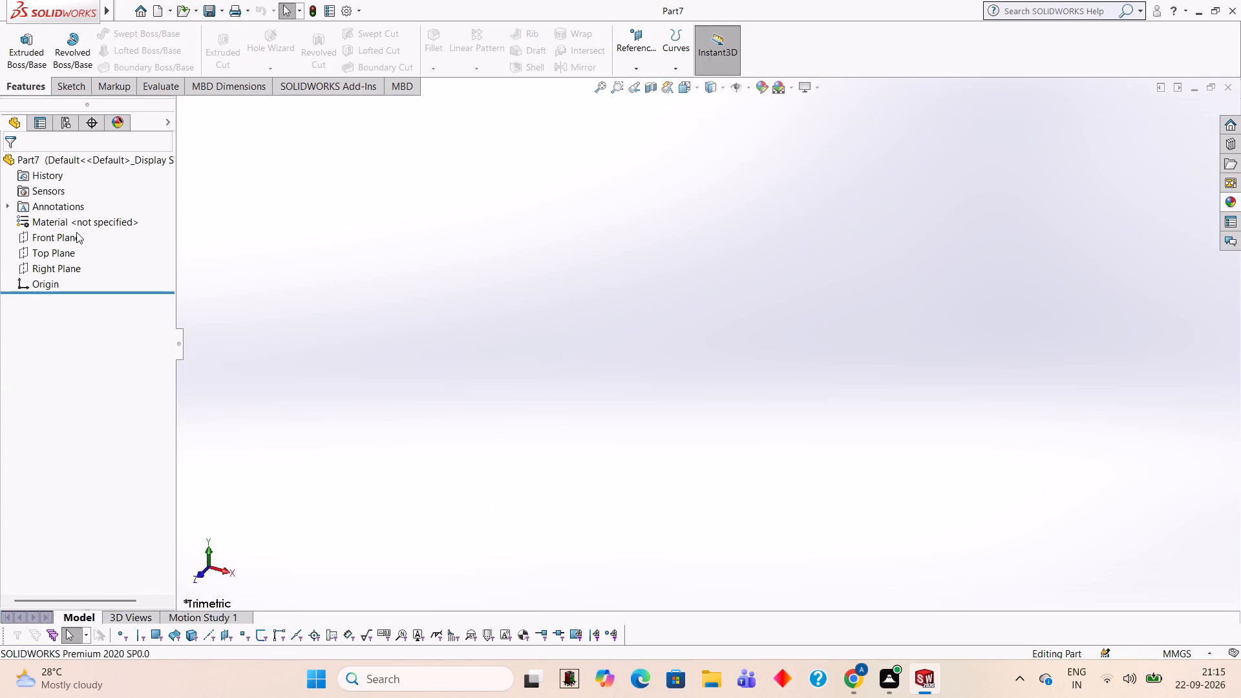
Open a new sketch on the Front Plane.
{"action": "left_click", "coordinate": [57, 237]}
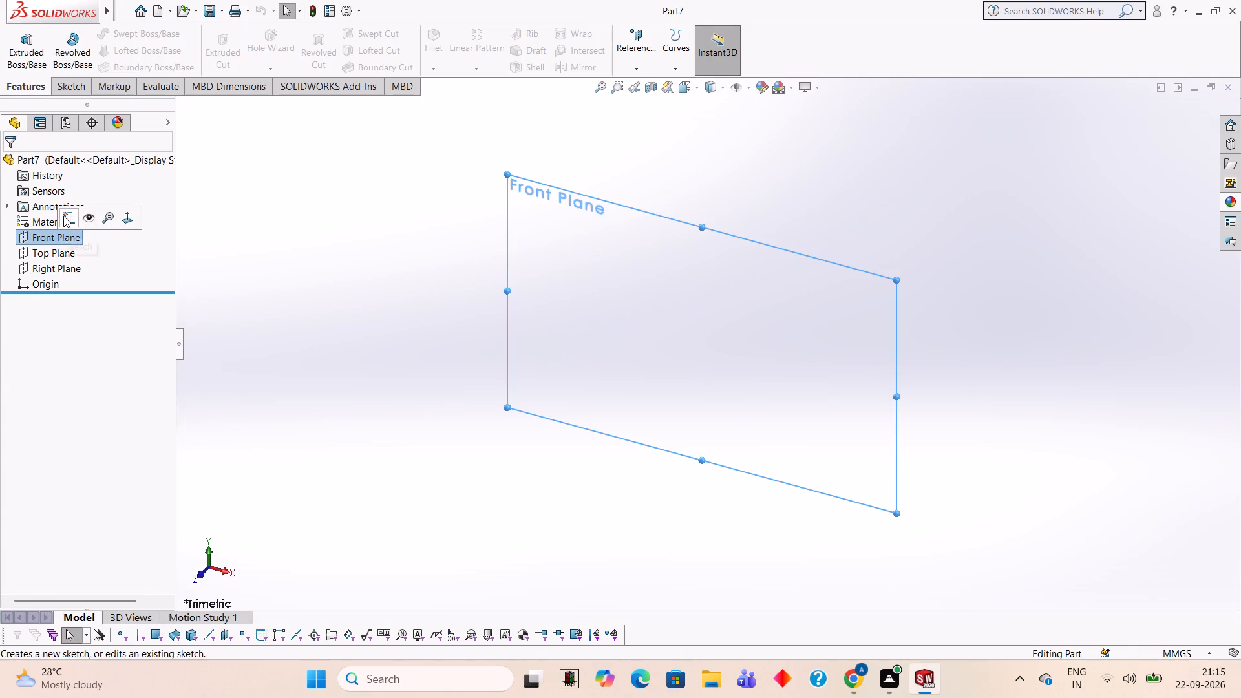
{"action": "left_click", "coordinate": [63, 216]}
{"action": "left_click", "coordinate": [544, 333]}
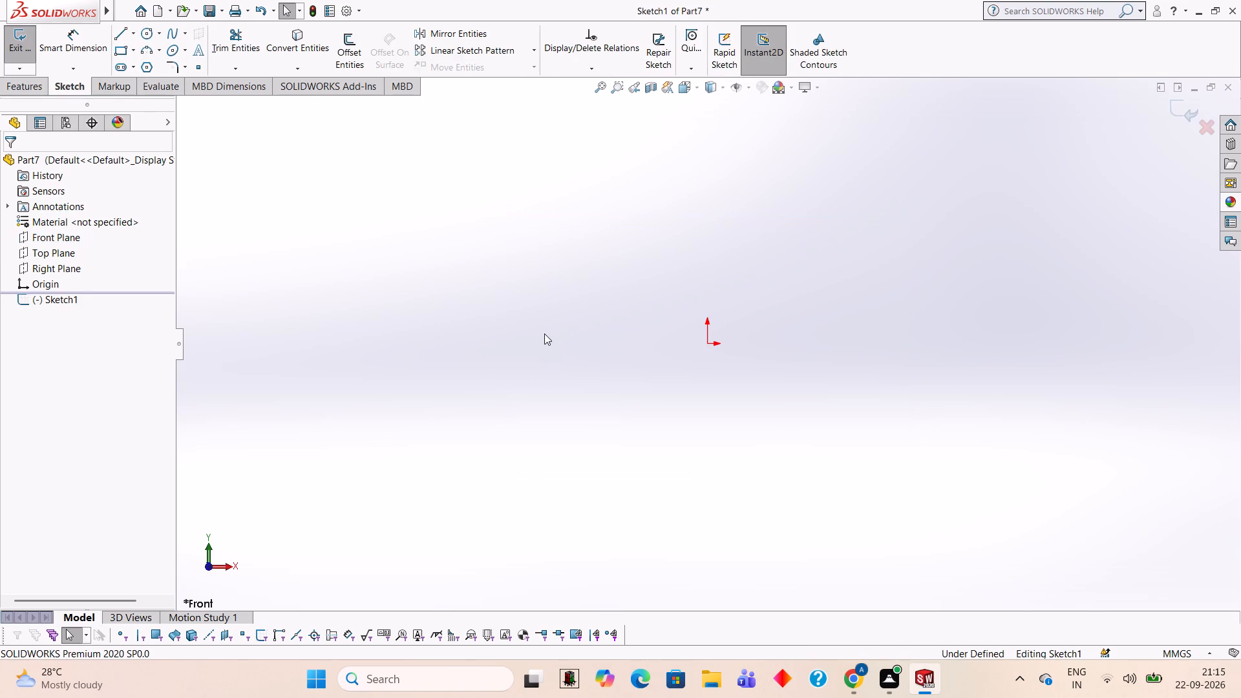
Begin a sketch line at the origin with the Line tool, keeping the orientation as sketched.
{"action": "left_click", "coordinate": [115, 40]}
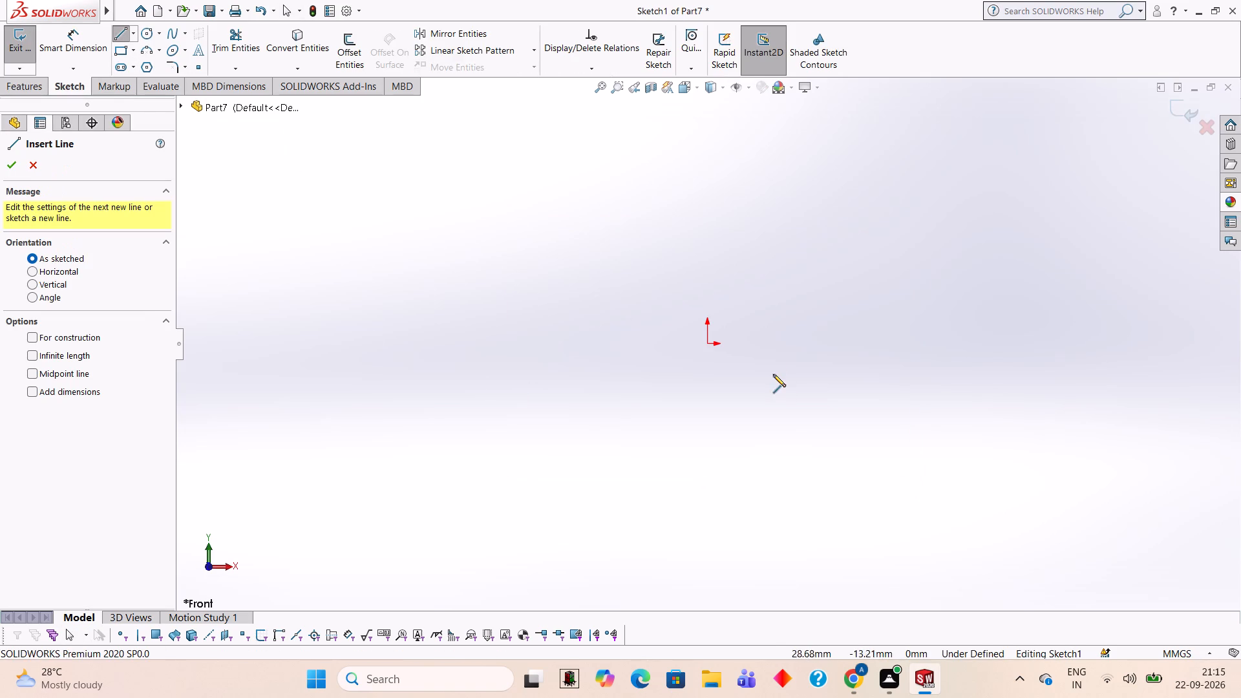
{"action": "left_click", "coordinate": [706, 343]}
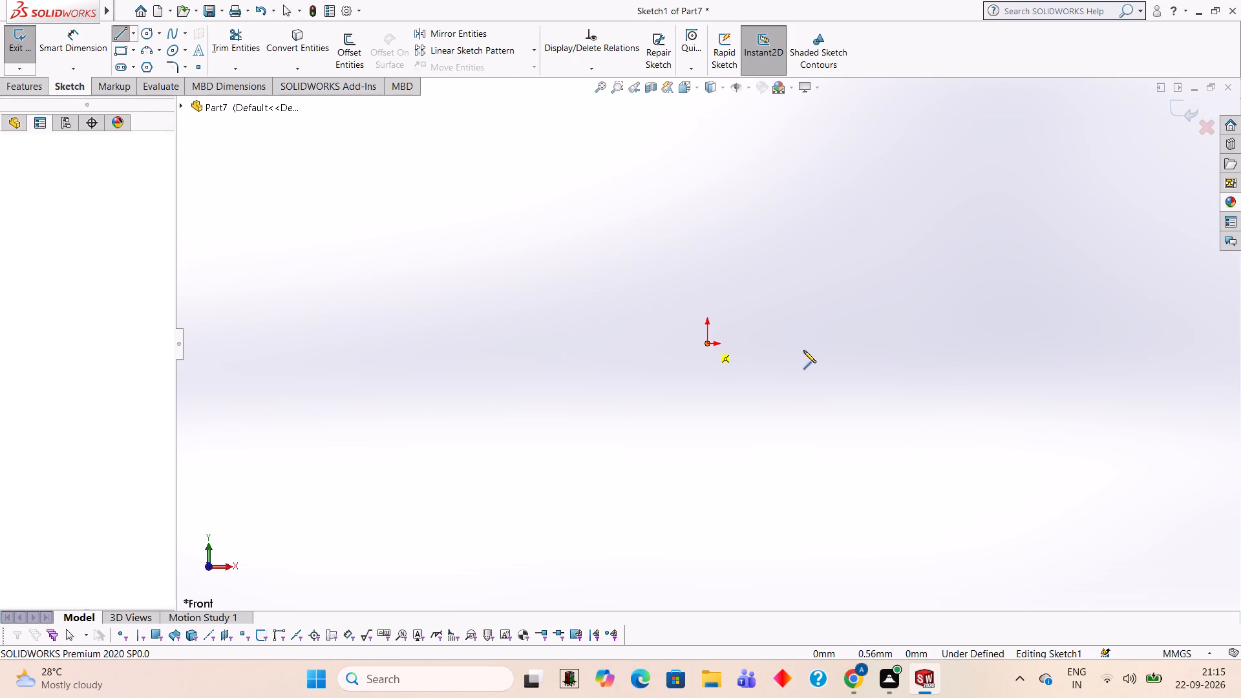
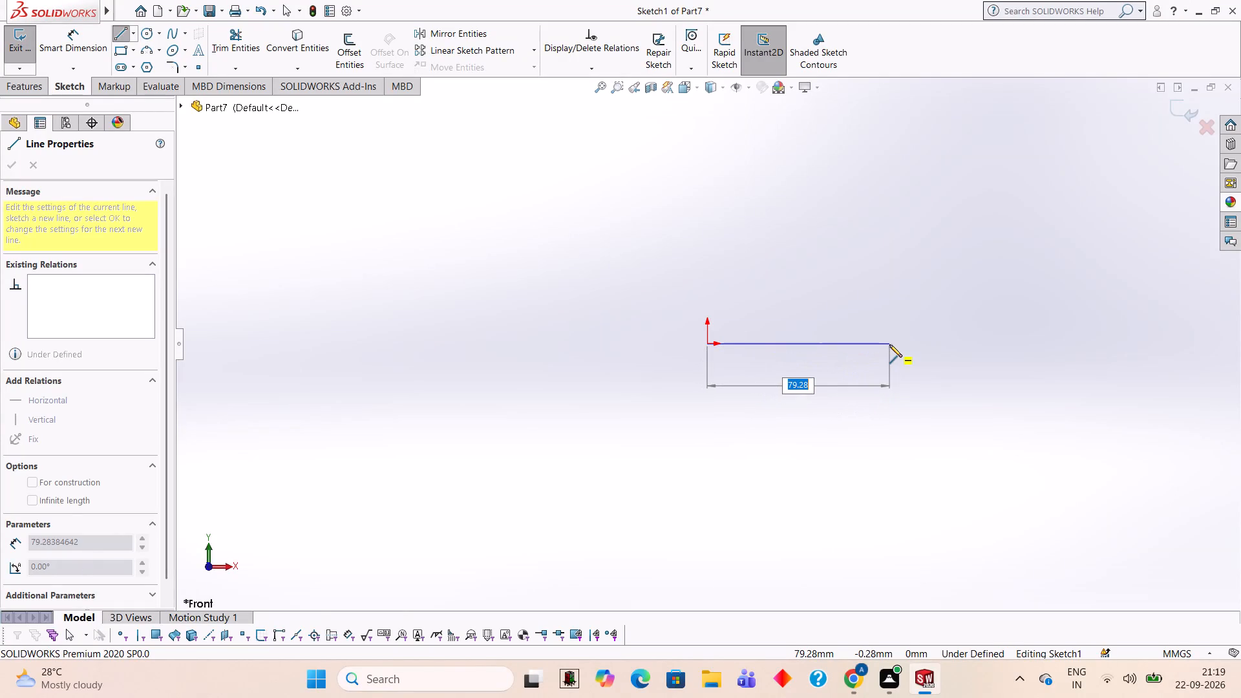
Sketch a 135 mm horizontal line from the origin and a 7.5 mm vertical line upward from its far end.
{"action": "type", "text": "135"}
{"action": "key", "text": "Return"}
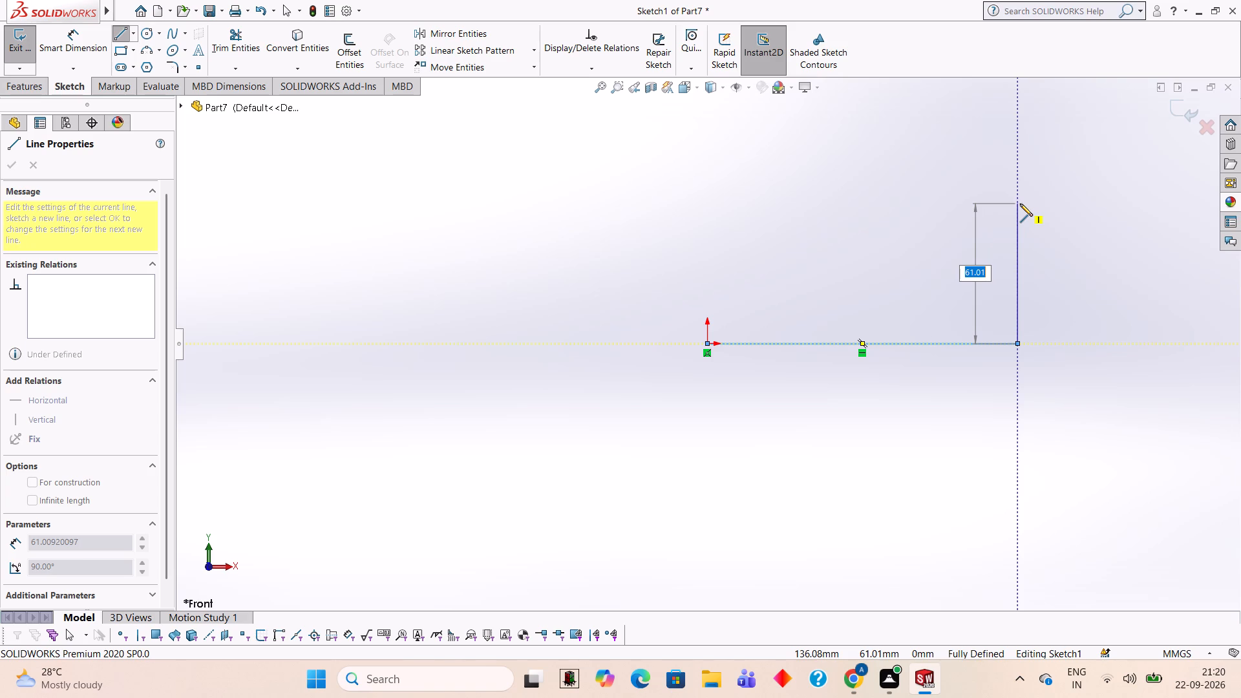
{"action": "key", "text": "7"}
{"action": "type", "text": ".5"}
{"action": "key", "text": "Return"}
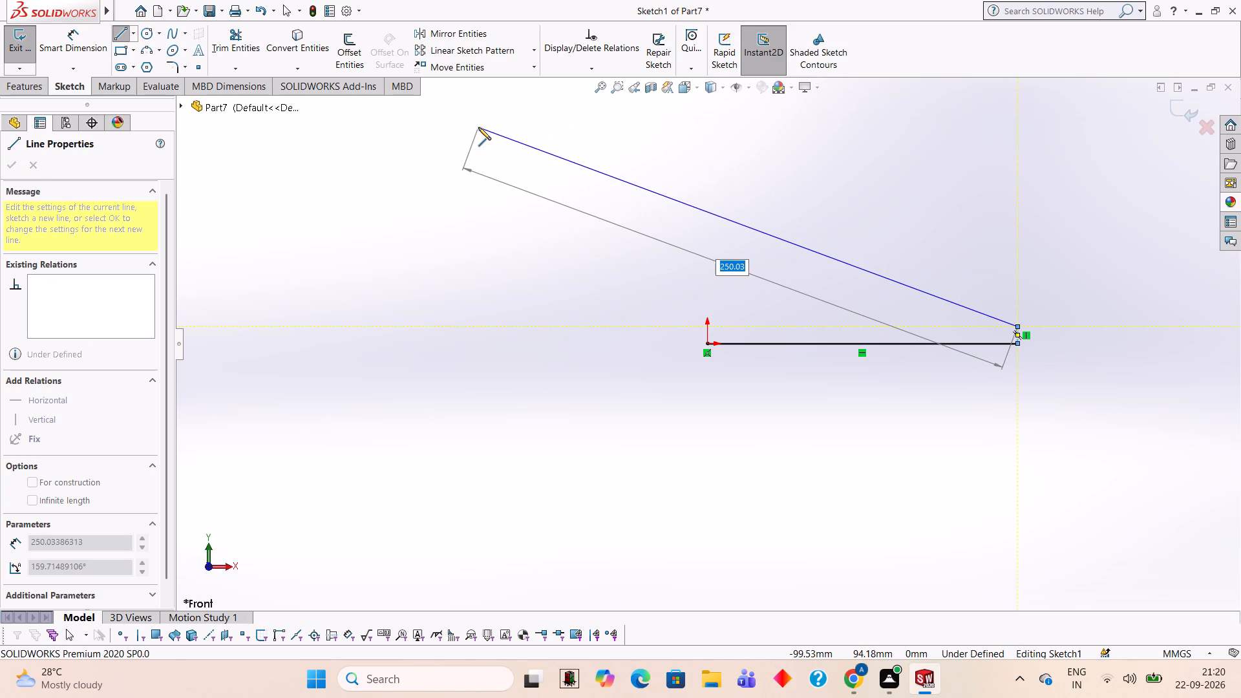
{"action": "key", "text": "Escape"}
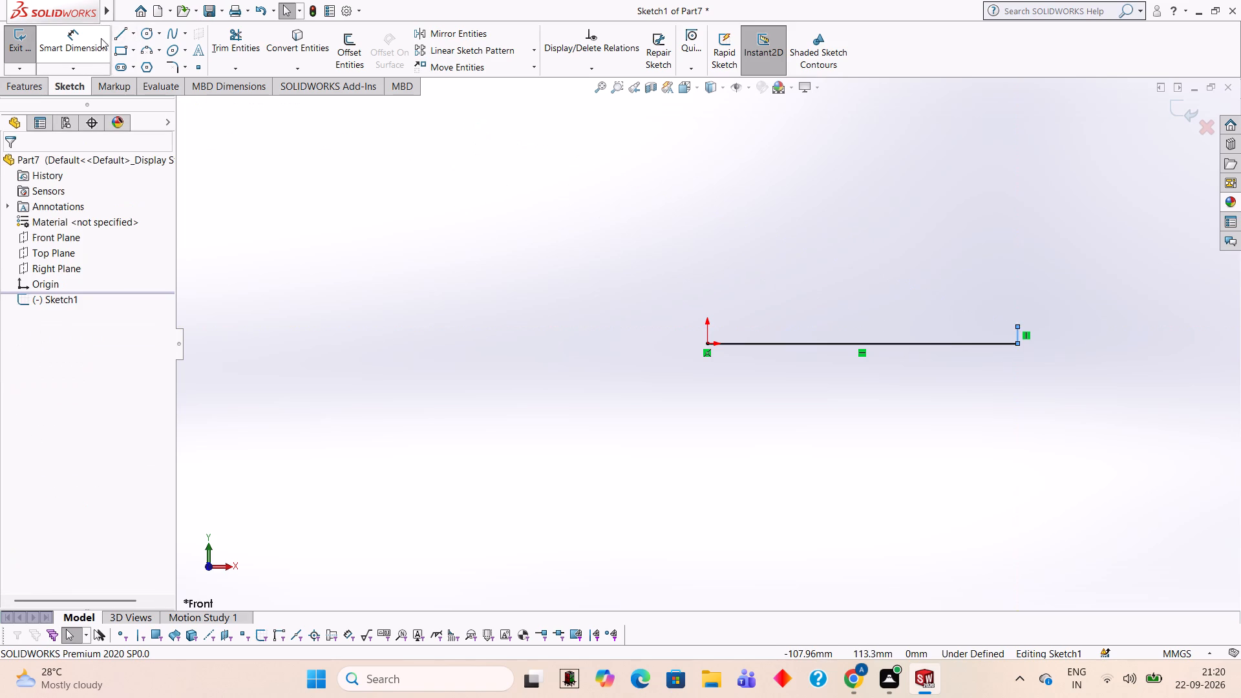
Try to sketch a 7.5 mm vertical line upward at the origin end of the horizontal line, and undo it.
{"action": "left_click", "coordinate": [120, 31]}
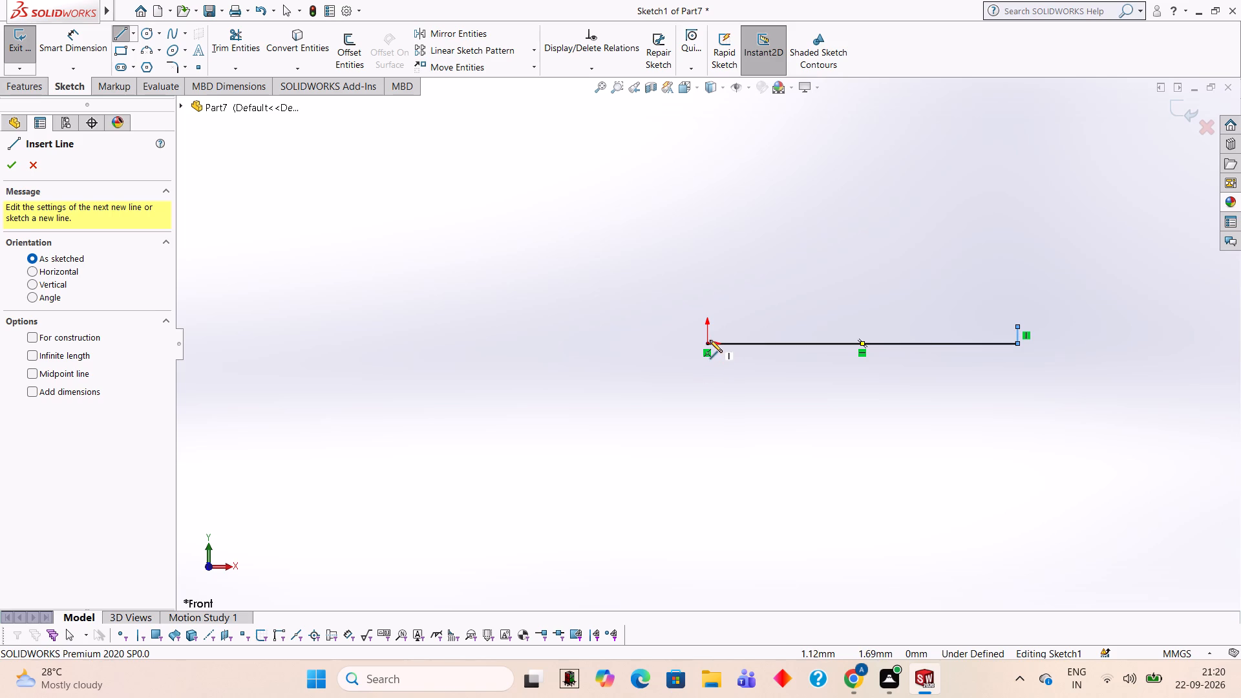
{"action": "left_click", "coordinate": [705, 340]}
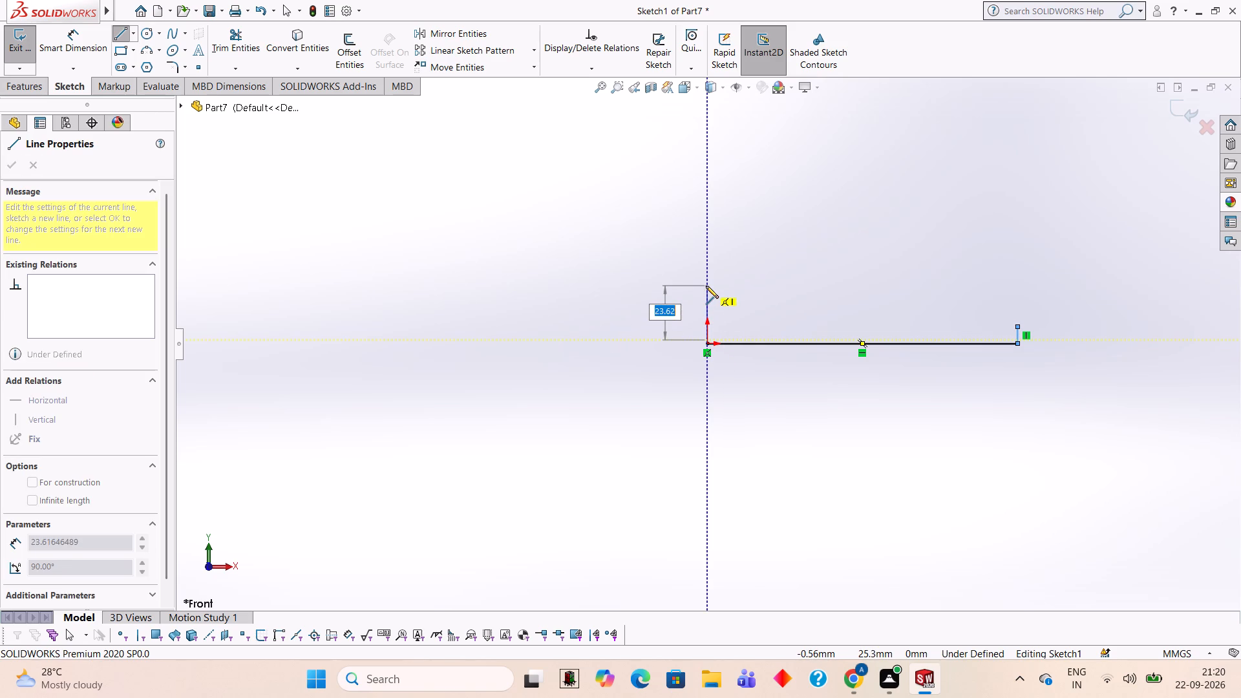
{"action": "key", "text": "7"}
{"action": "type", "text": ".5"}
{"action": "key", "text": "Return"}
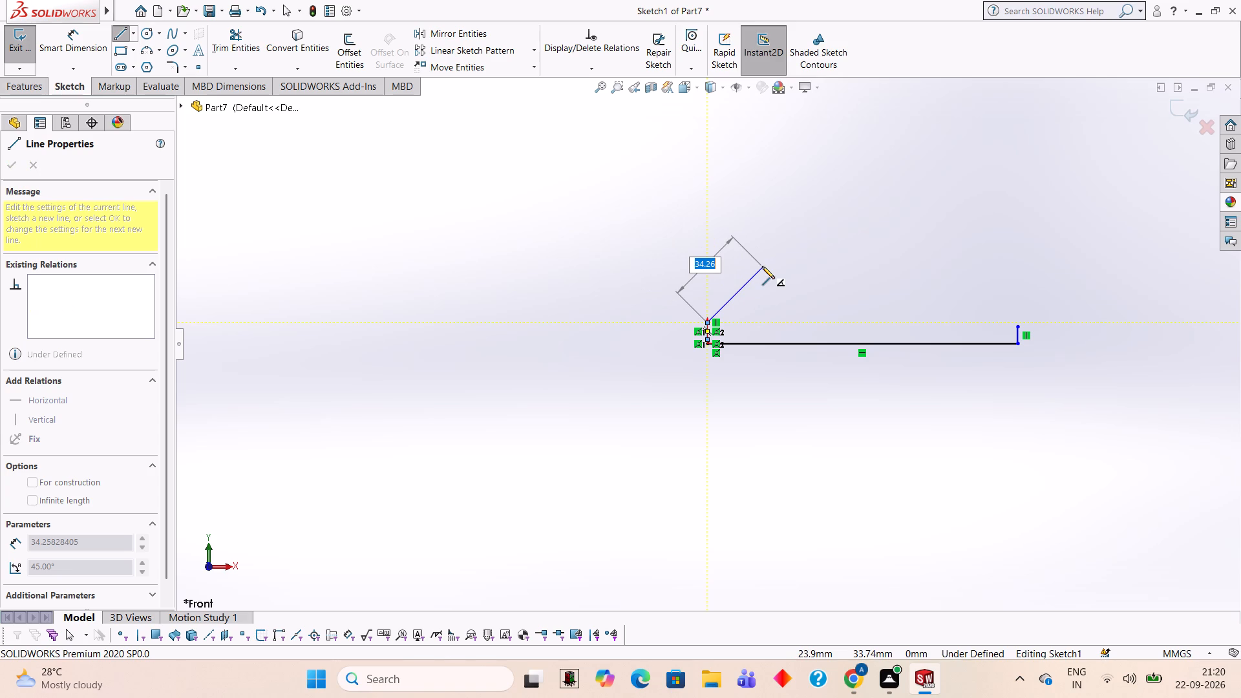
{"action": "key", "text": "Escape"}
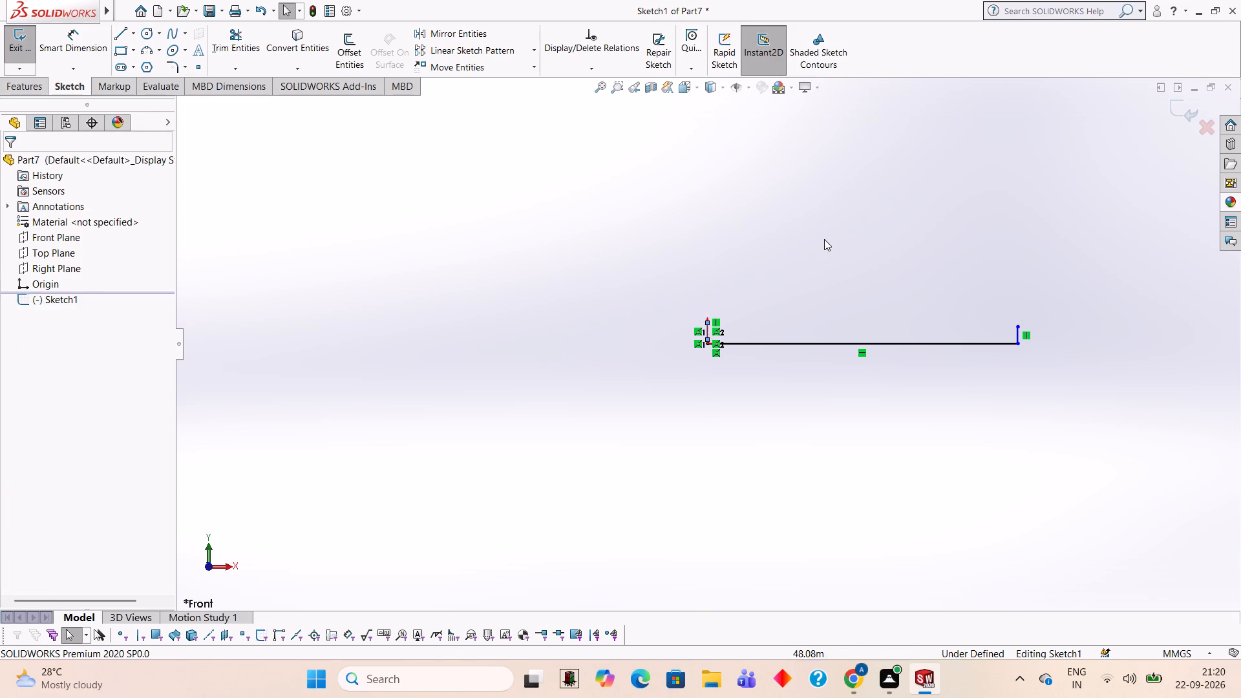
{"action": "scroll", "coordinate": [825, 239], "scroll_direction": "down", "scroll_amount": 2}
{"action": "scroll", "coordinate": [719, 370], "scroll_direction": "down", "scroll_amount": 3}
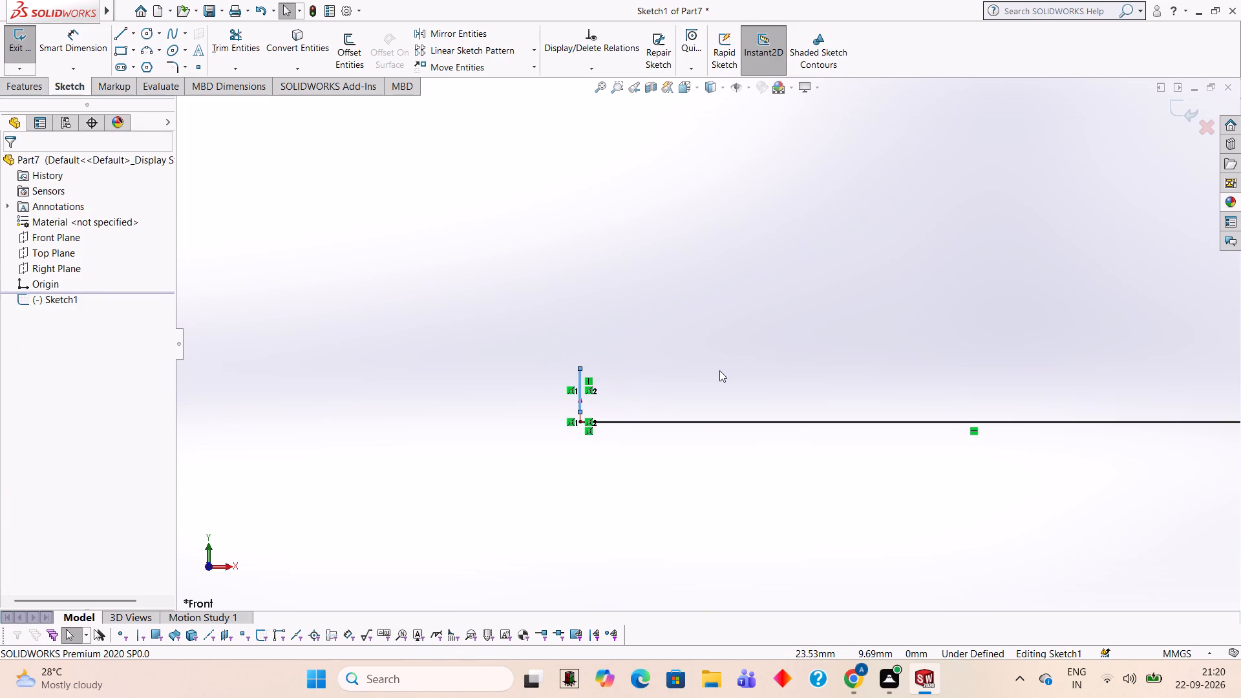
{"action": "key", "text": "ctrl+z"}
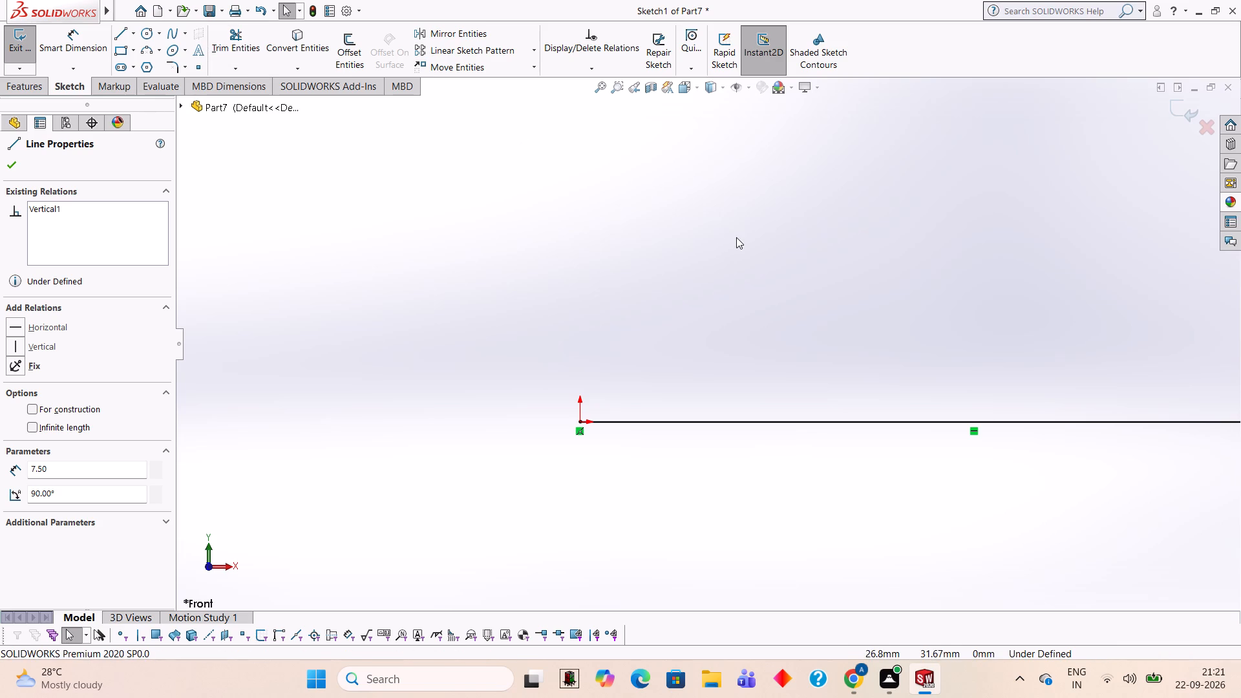
Sketch a 7.5 mm vertical line upward starting exactly at the origin.
{"action": "scroll", "coordinate": [899, 295], "scroll_direction": "up", "scroll_amount": 2}
{"action": "scroll", "coordinate": [967, 308], "scroll_direction": "up", "scroll_amount": 2}
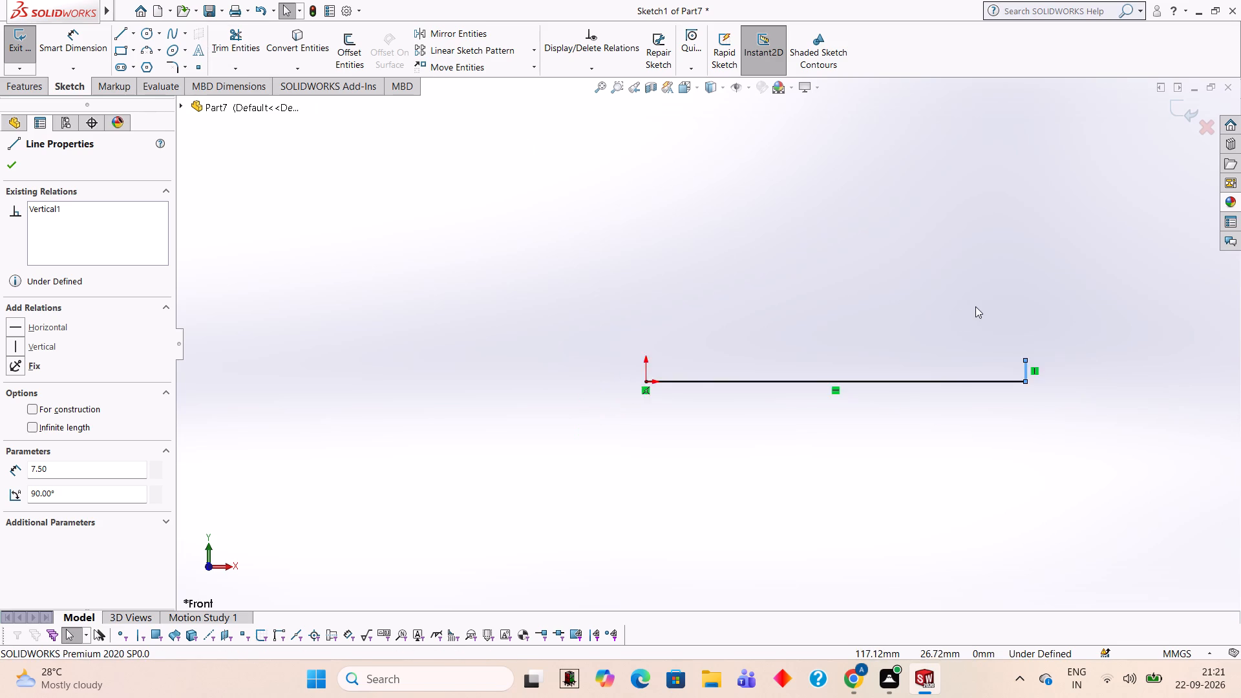
{"action": "scroll", "coordinate": [975, 306], "scroll_direction": "down", "scroll_amount": 2}
{"action": "left_click", "coordinate": [365, 127]}
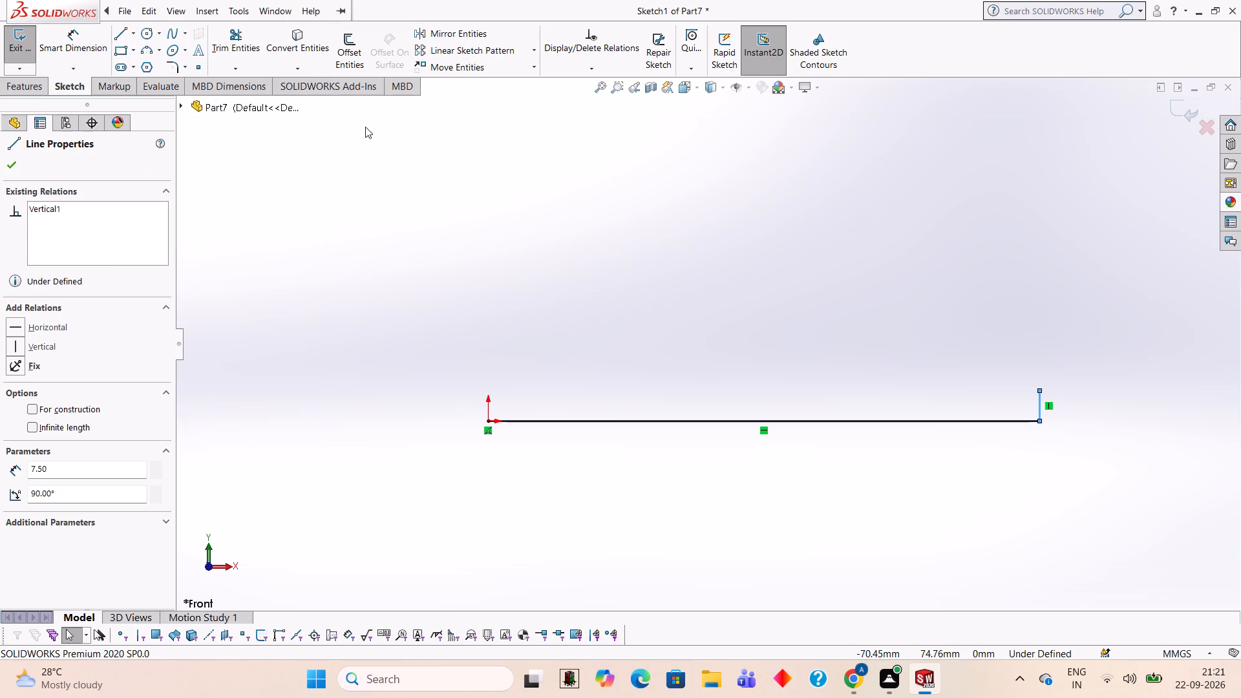
{"action": "left_click", "coordinate": [122, 33]}
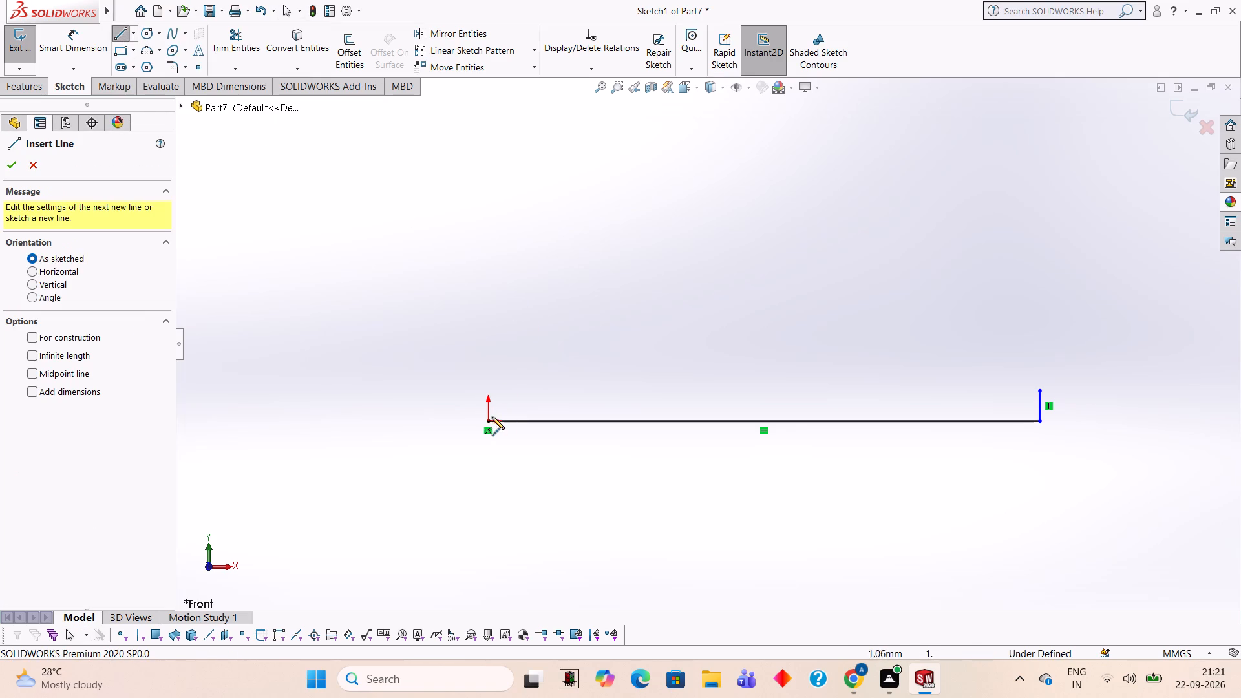
{"action": "left_click", "coordinate": [487, 421]}
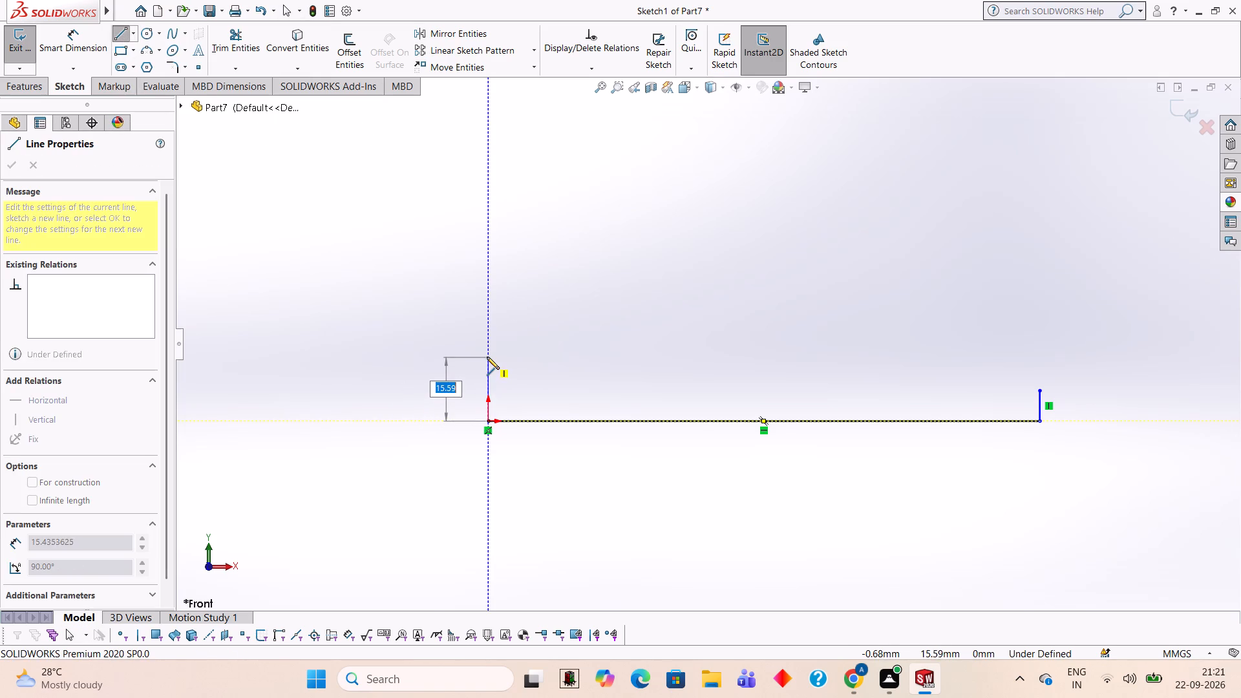
{"action": "type", "text": "7.5"}
{"action": "key", "text": "Return"}
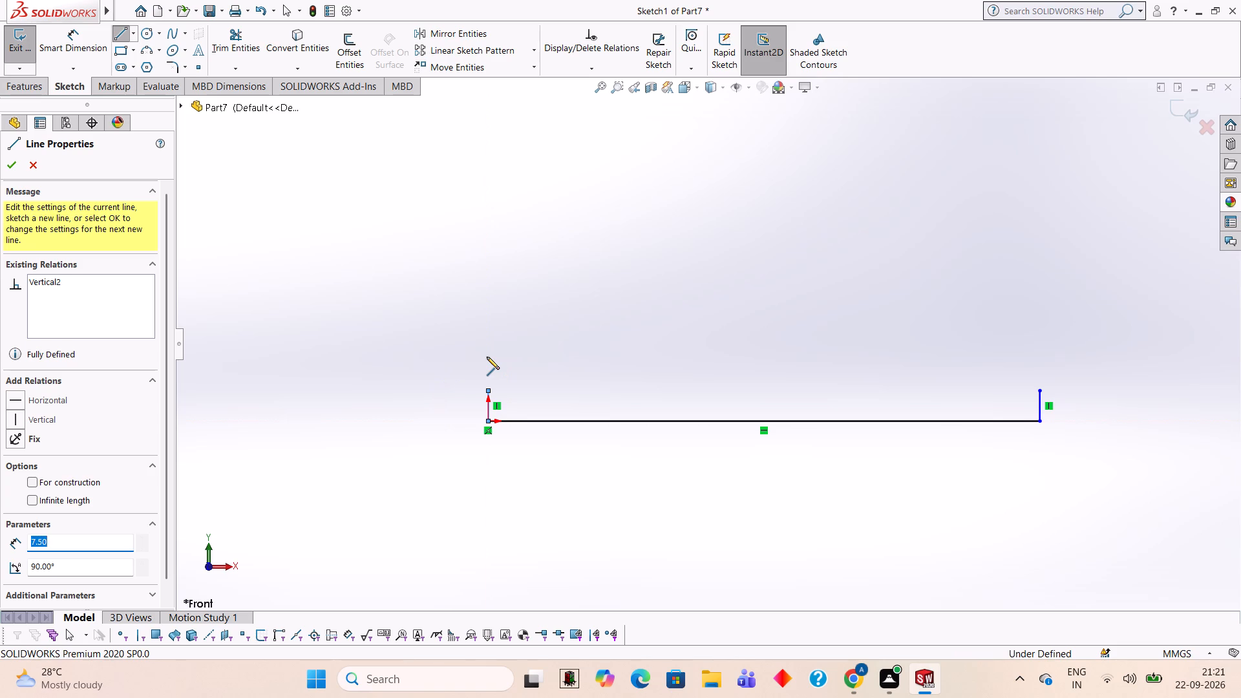
{"action": "key", "text": "Escape"}
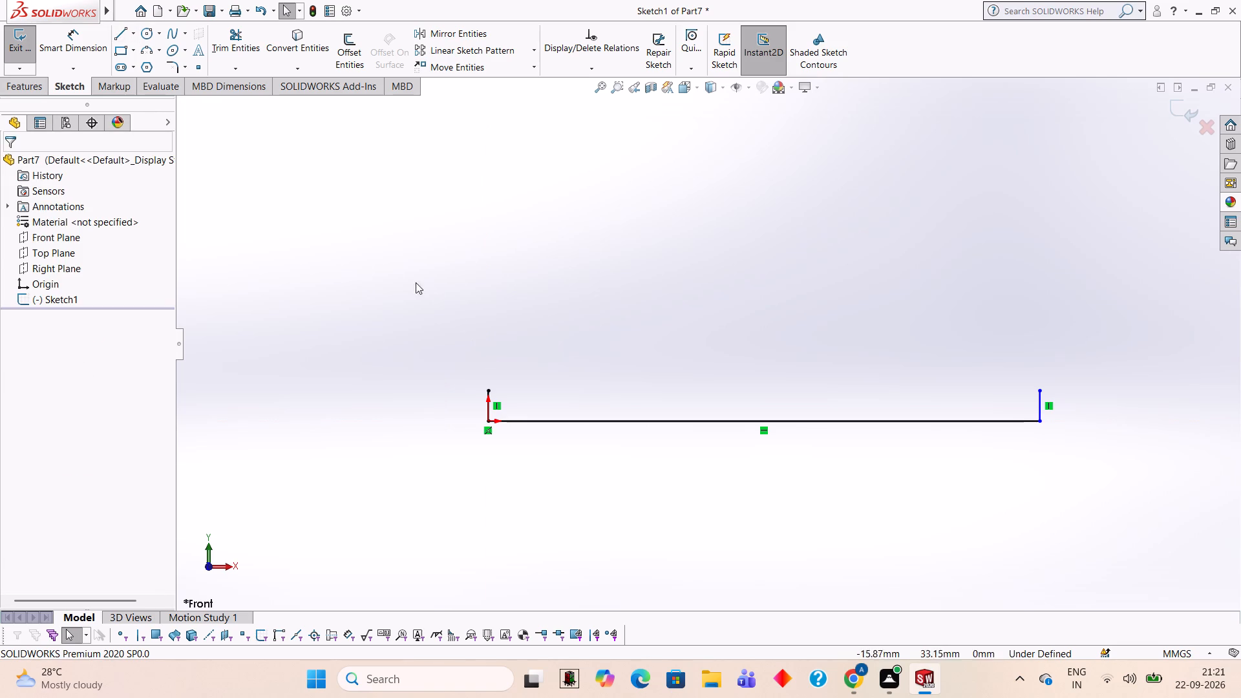
Sketch two circles of 15 mm diameter centred on the upper ends of the two short vertical lines.
{"action": "left_click", "coordinate": [142, 38]}
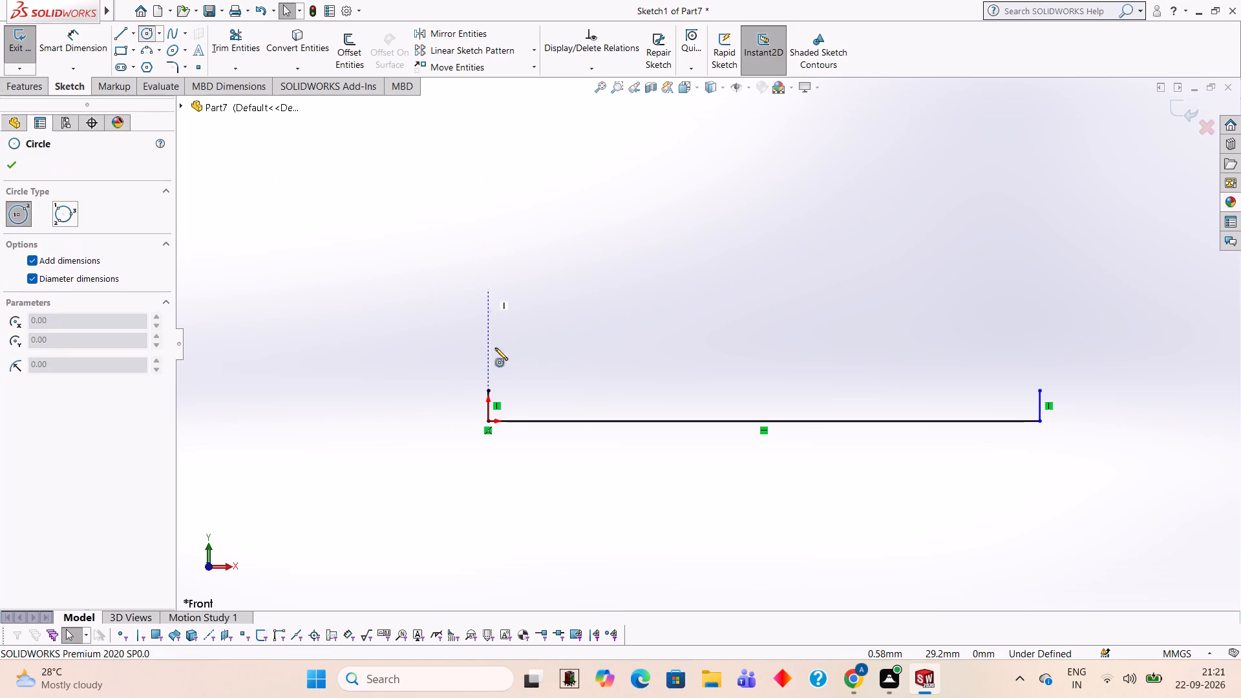
{"action": "left_click", "coordinate": [487, 387]}
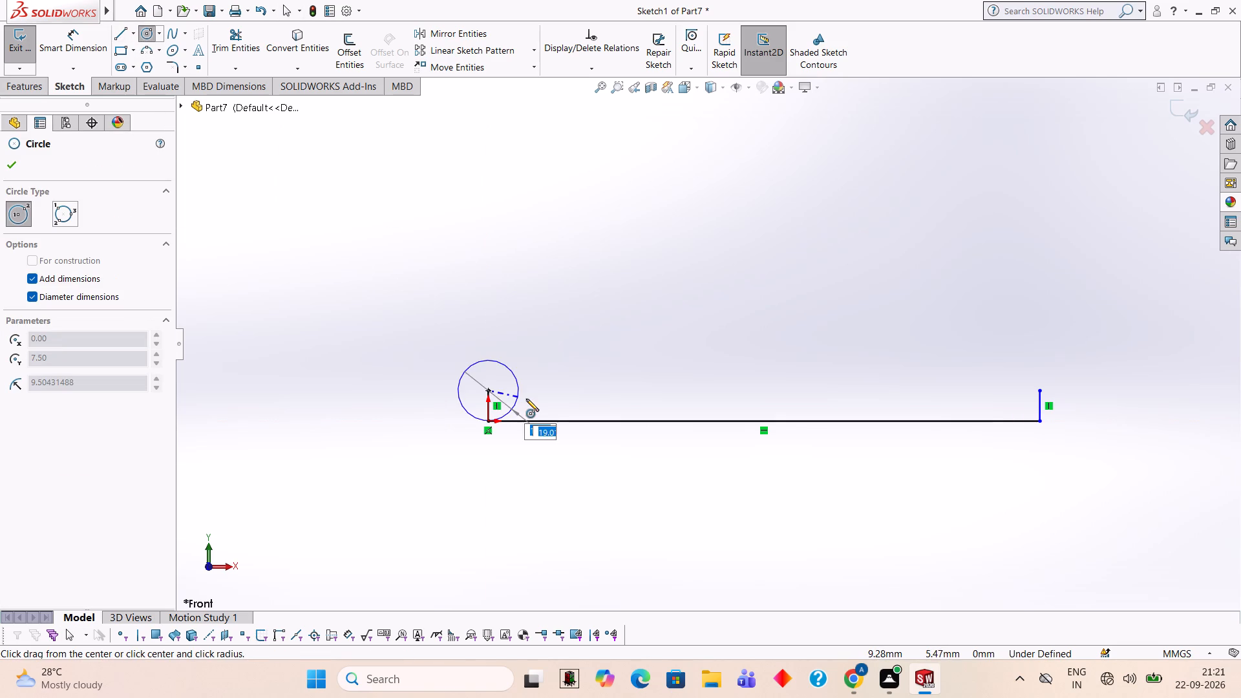
{"action": "type", "text": "15"}
{"action": "key", "text": "Return"}
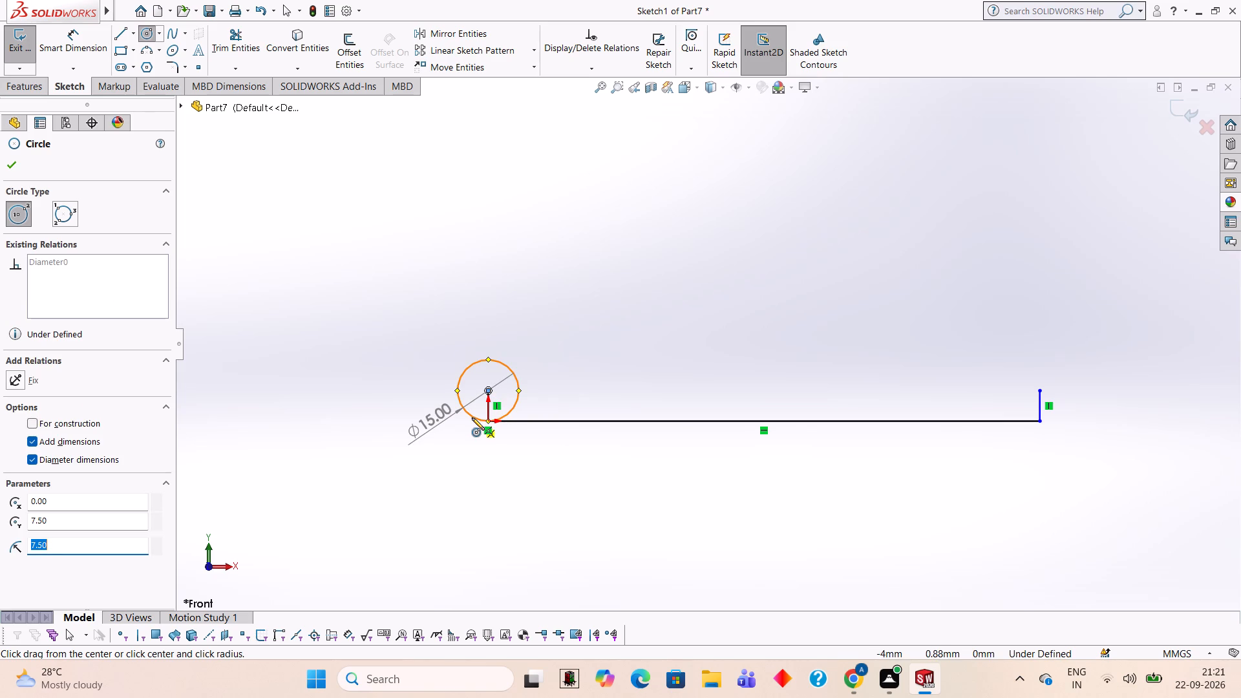
{"action": "left_click", "coordinate": [1039, 390]}
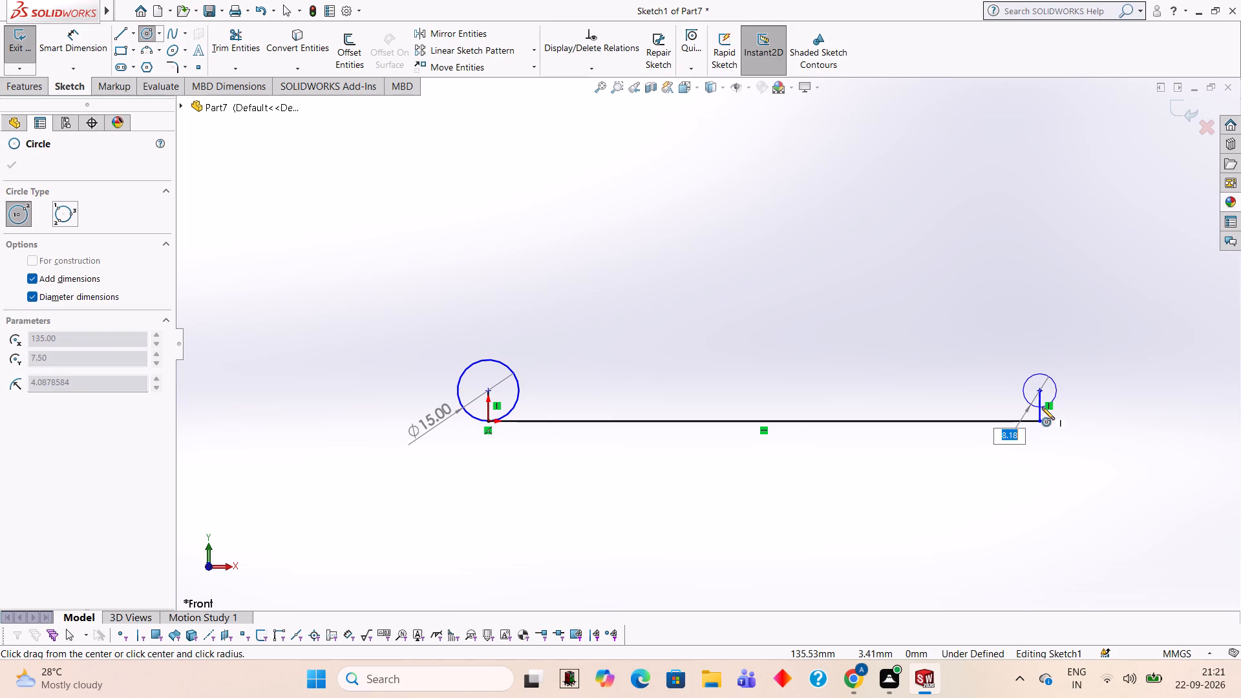
{"action": "type", "text": "15"}
{"action": "key", "text": "Return"}
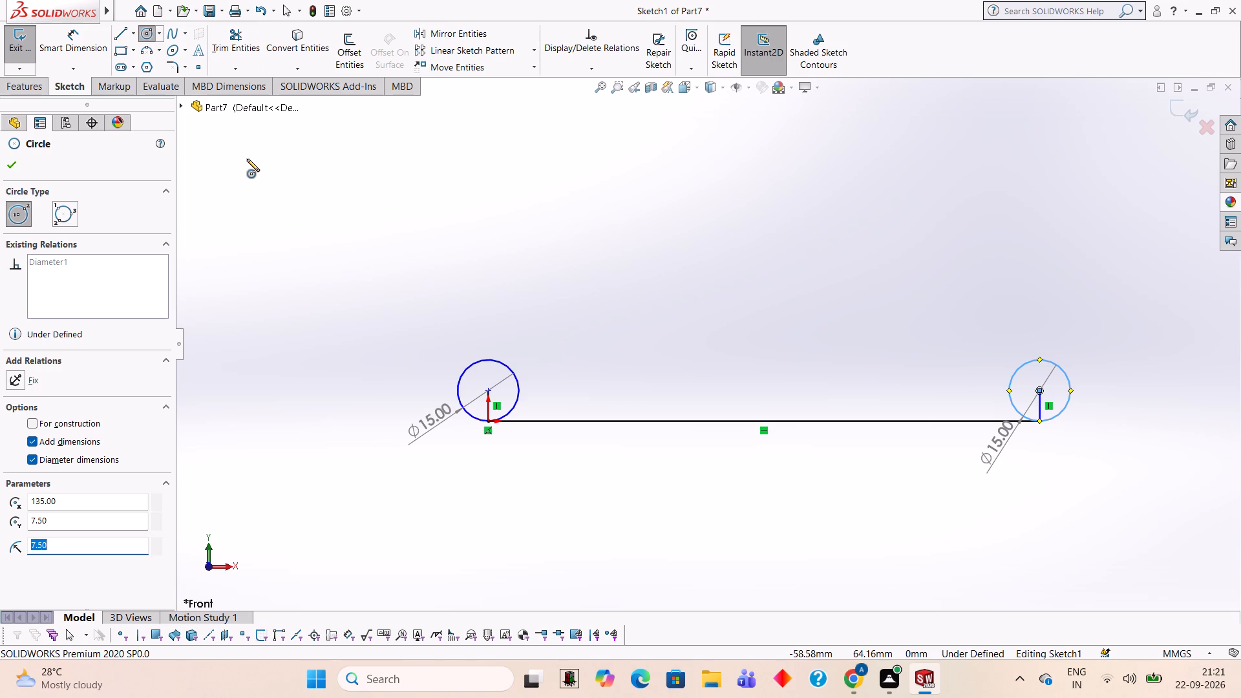
Sketch a 50 mm vertical line upward from the outer quadrant point of each circle.
{"action": "left_click", "coordinate": [118, 28]}
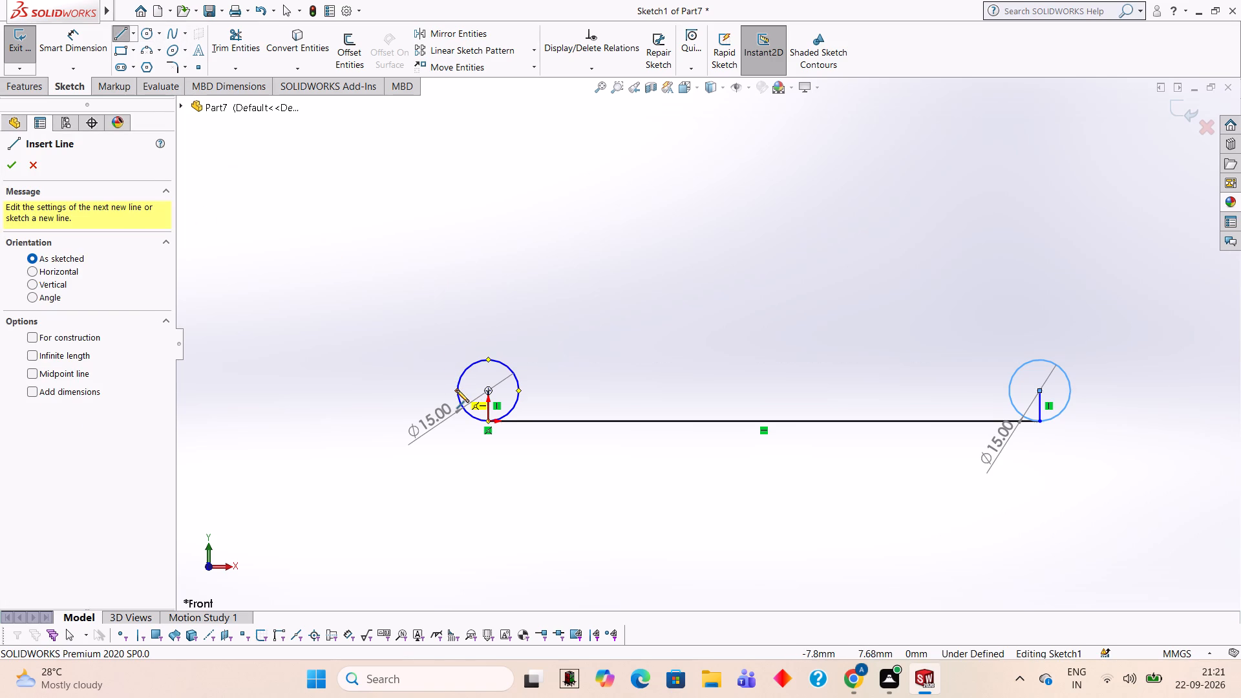
{"action": "left_click", "coordinate": [456, 390]}
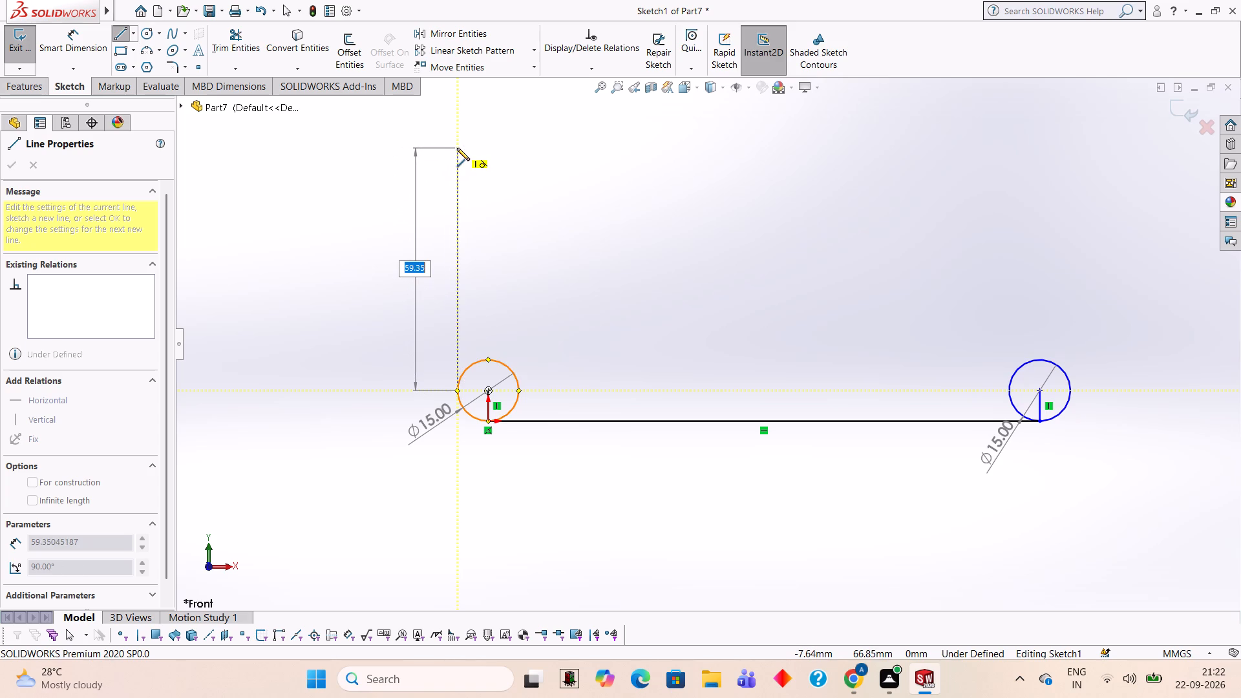
{"action": "type", "text": "50"}
{"action": "key", "text": "Return"}
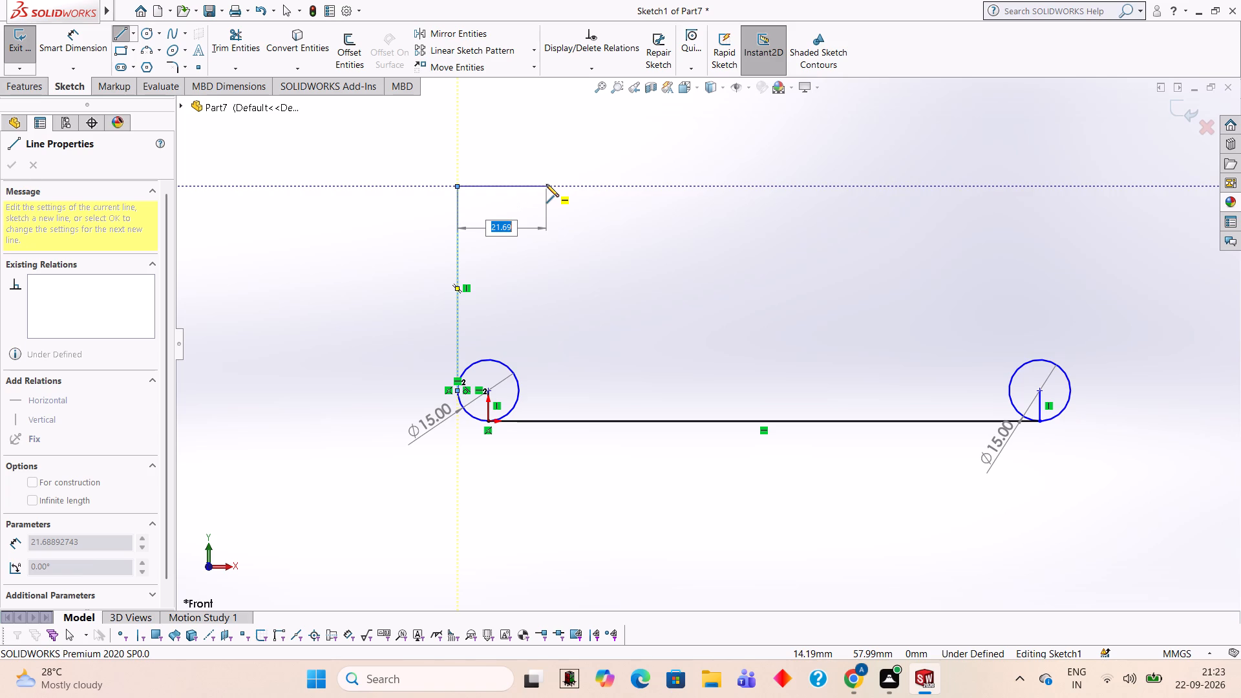
{"action": "key", "text": "Escape"}
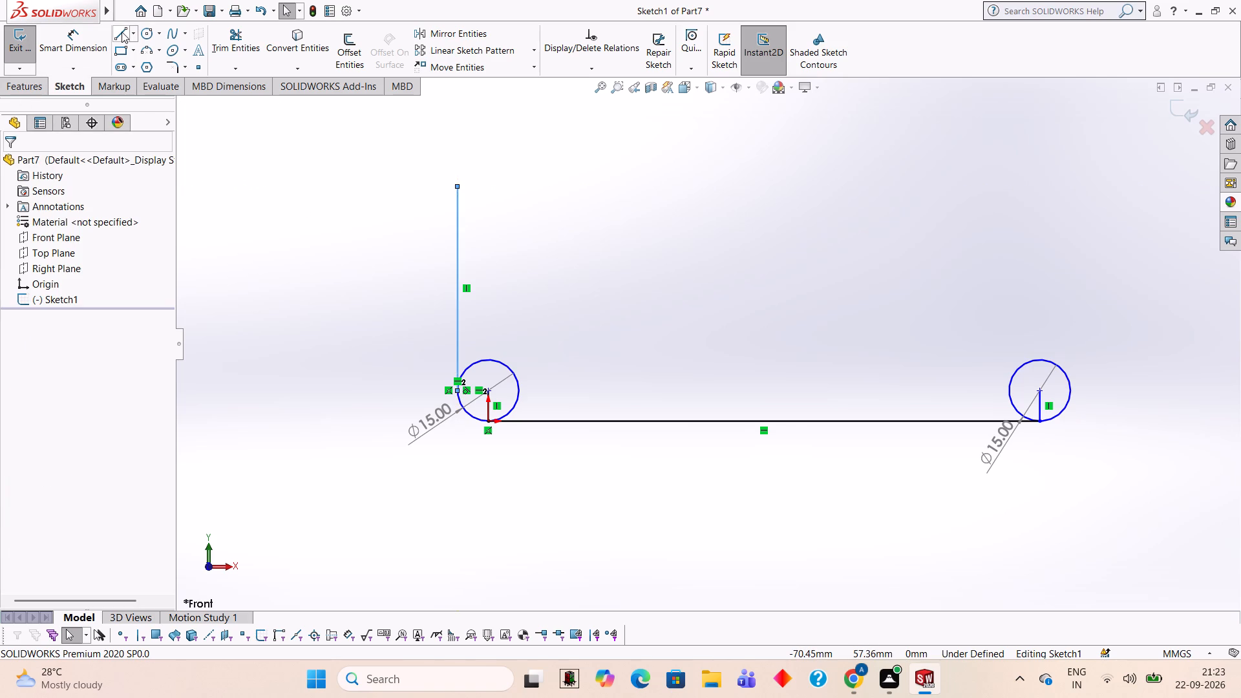
{"action": "left_click", "coordinate": [122, 32]}
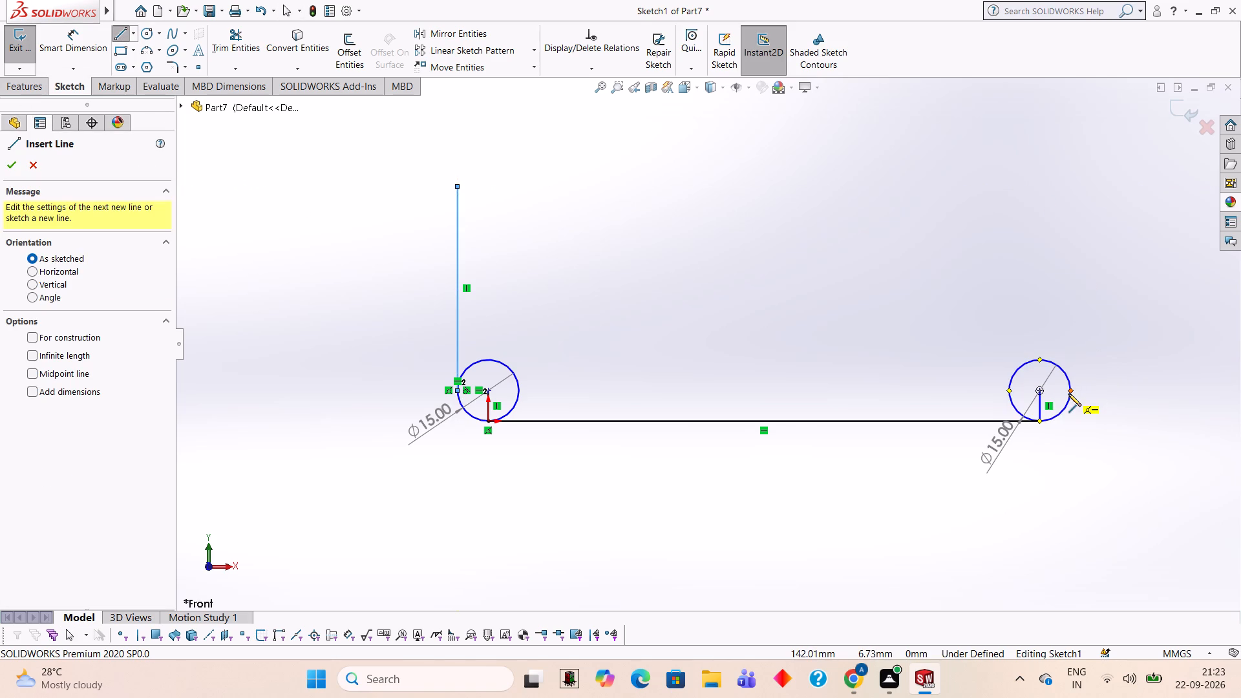
{"action": "left_click", "coordinate": [1070, 390]}
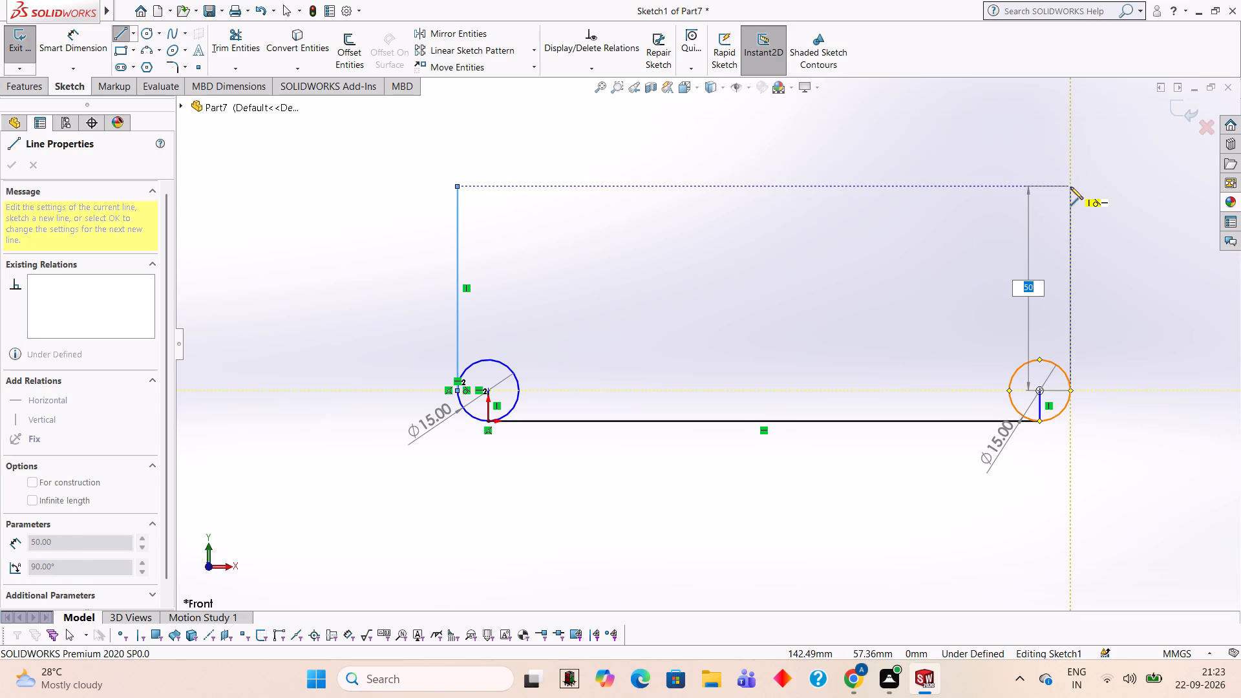
{"action": "left_click", "coordinate": [1070, 187]}
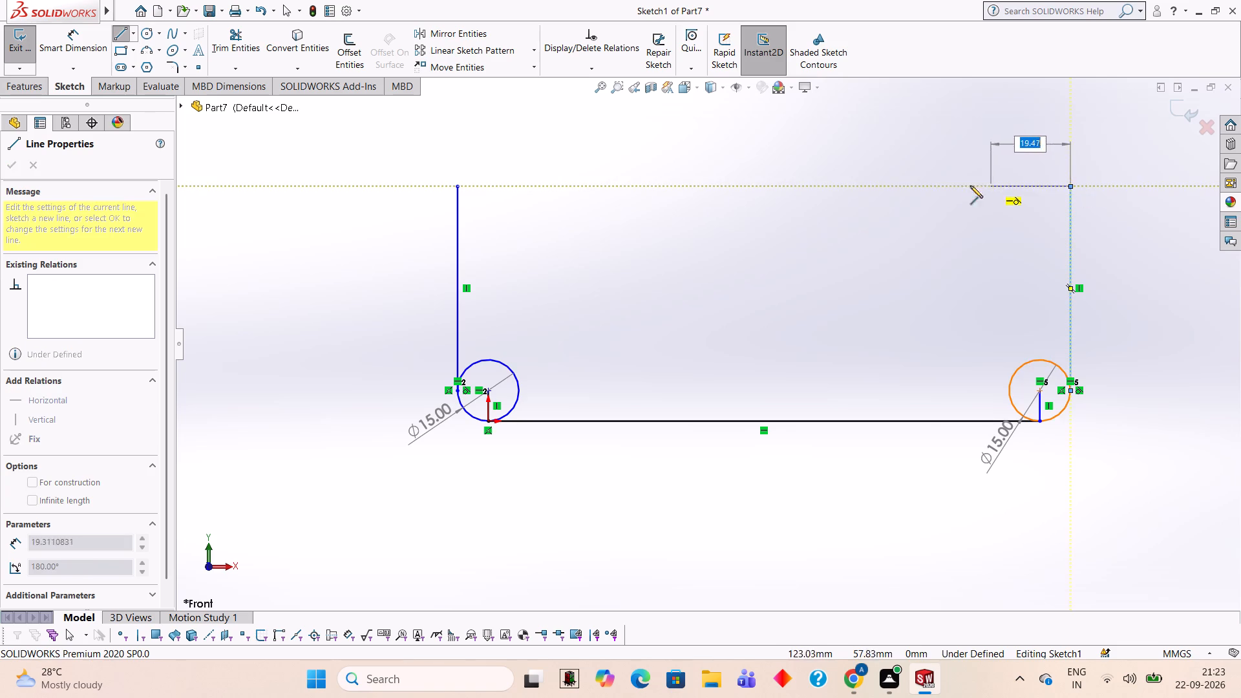
{"action": "key", "text": "Escape"}
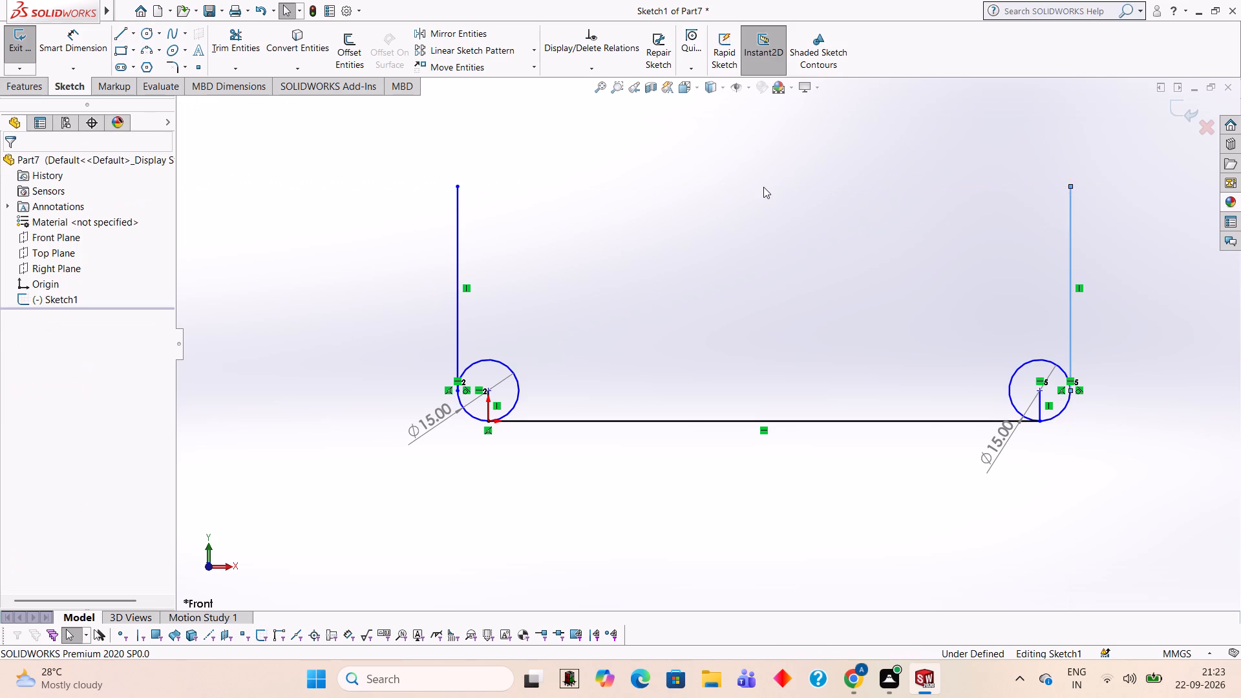
Trim away both short vertical lines and the excess of both circles, leaving only the outer lower quarter arcs.
{"action": "left_click", "coordinate": [248, 41]}
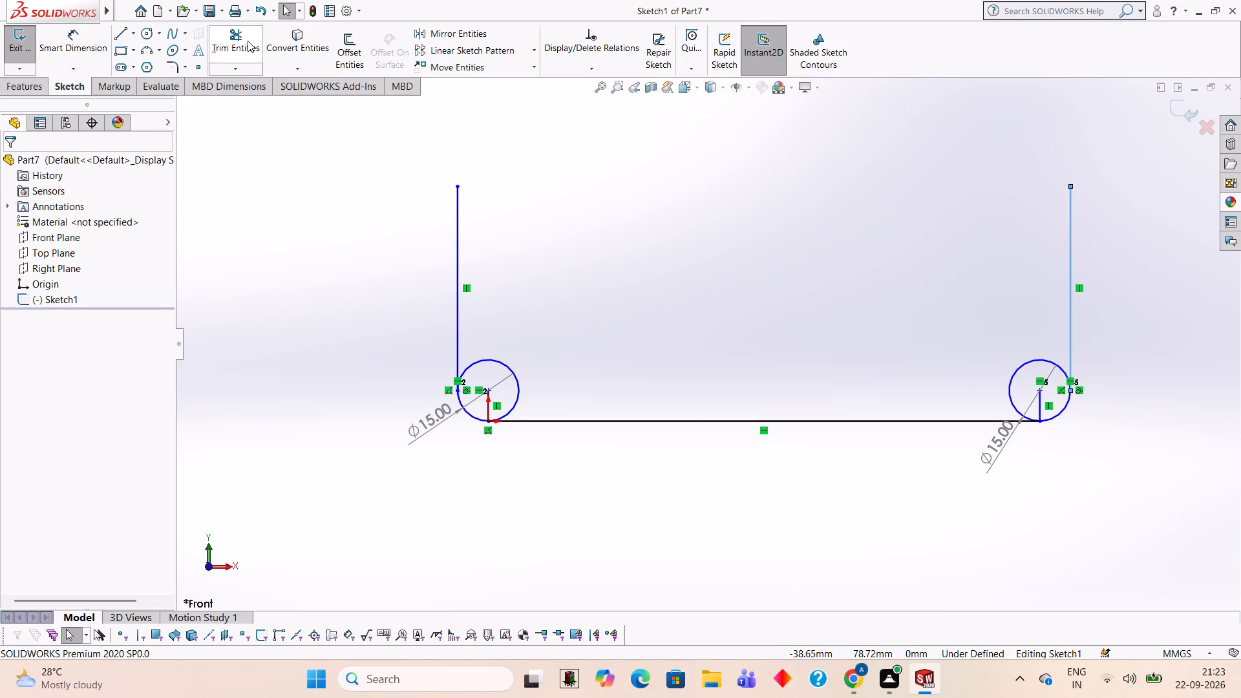
{"action": "left_click", "coordinate": [487, 396]}
{"action": "left_click", "coordinate": [1039, 402]}
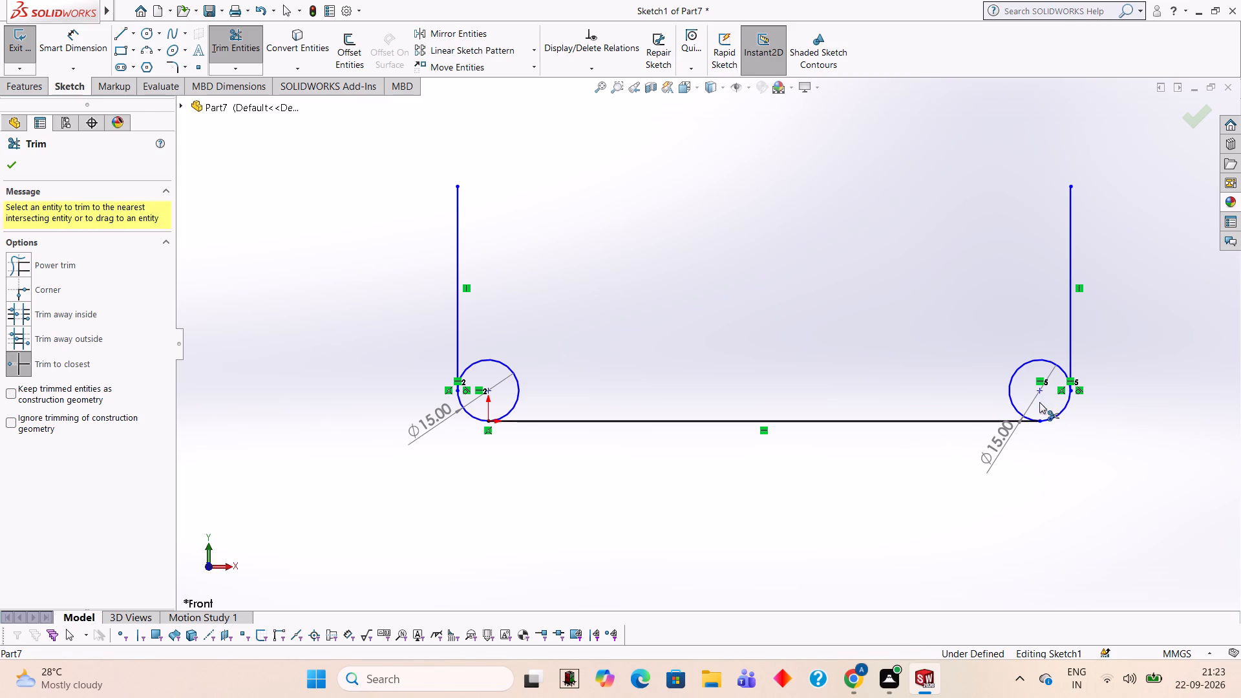
{"action": "left_click", "coordinate": [503, 361]}
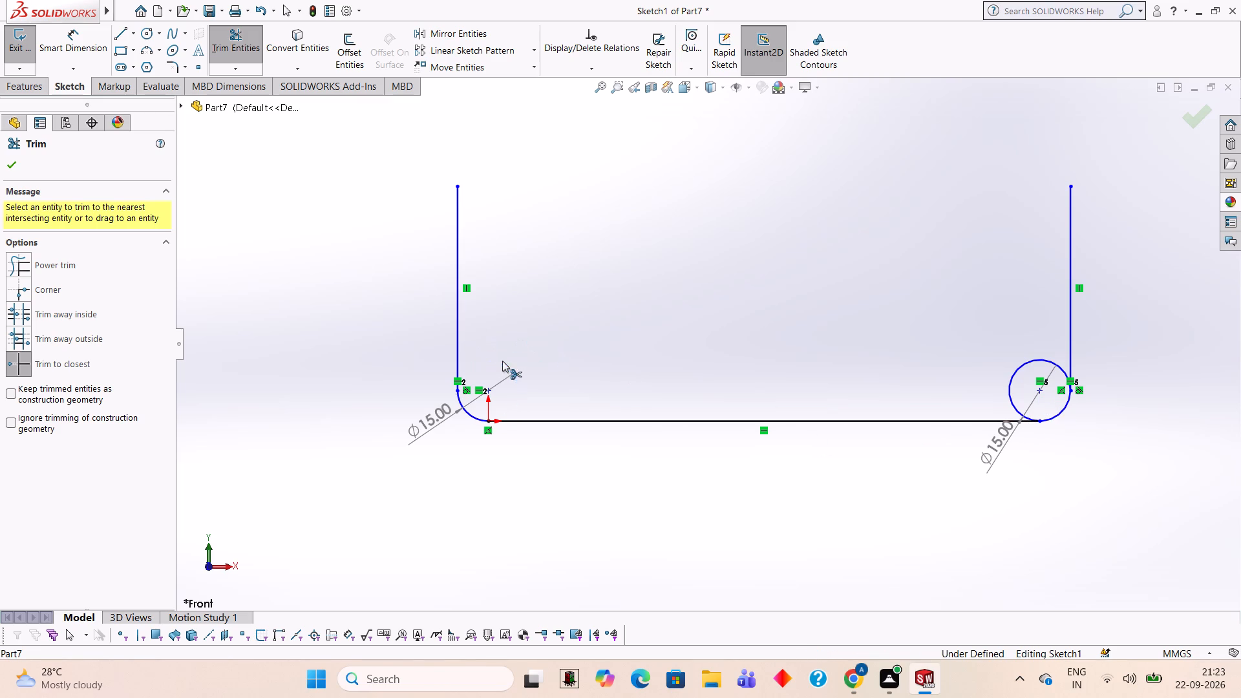
{"action": "left_click", "coordinate": [1013, 381]}
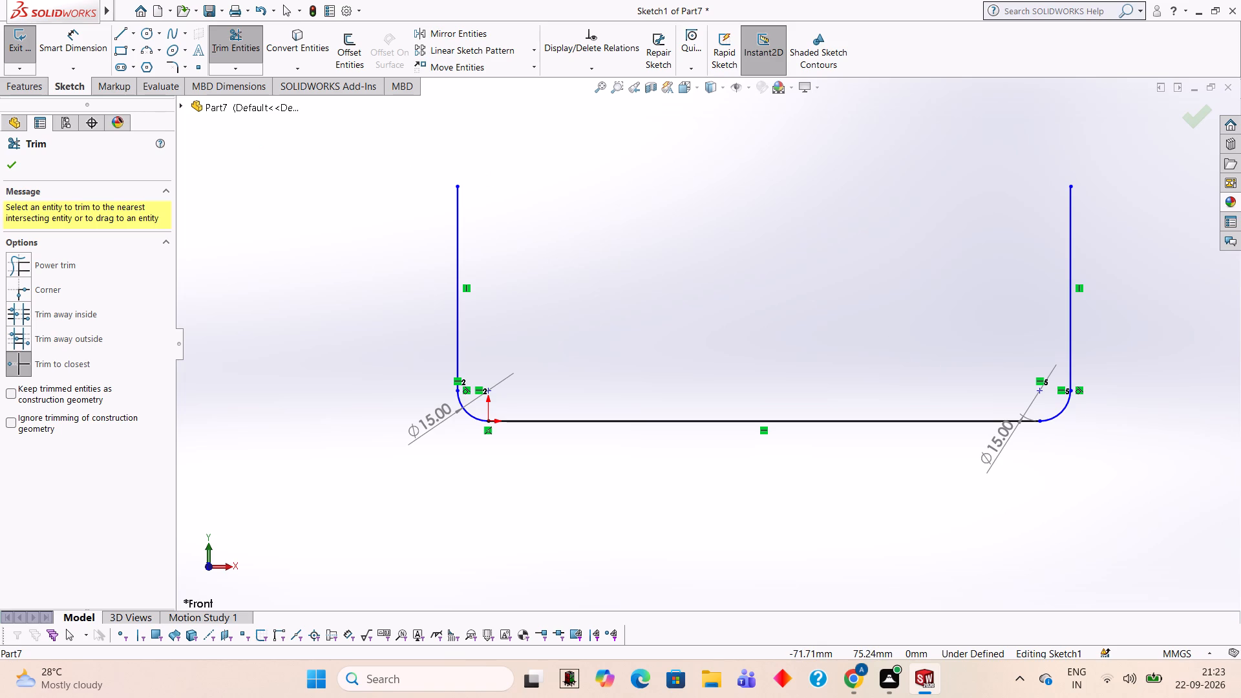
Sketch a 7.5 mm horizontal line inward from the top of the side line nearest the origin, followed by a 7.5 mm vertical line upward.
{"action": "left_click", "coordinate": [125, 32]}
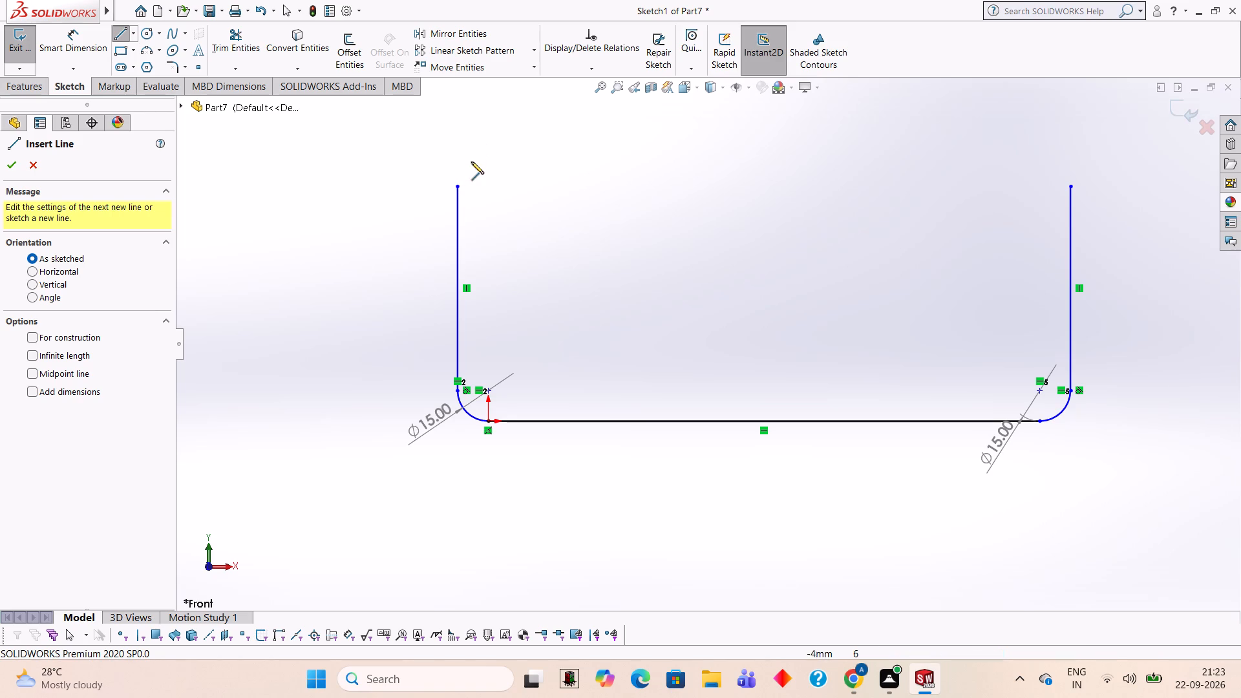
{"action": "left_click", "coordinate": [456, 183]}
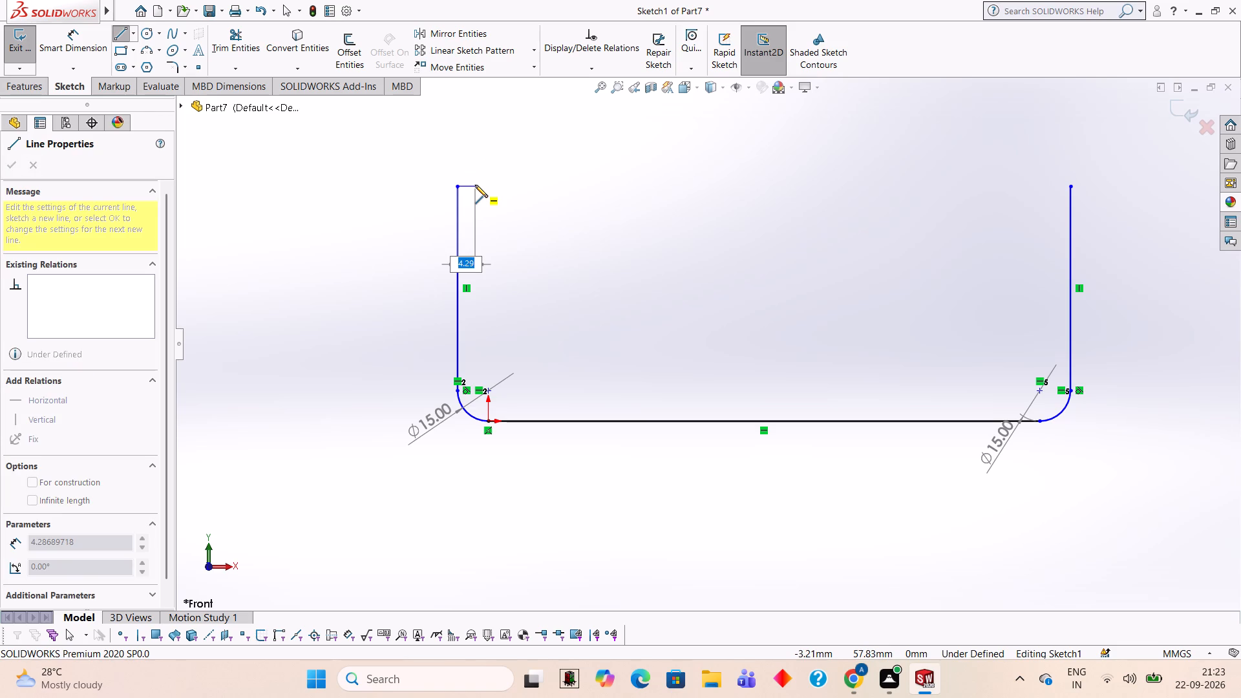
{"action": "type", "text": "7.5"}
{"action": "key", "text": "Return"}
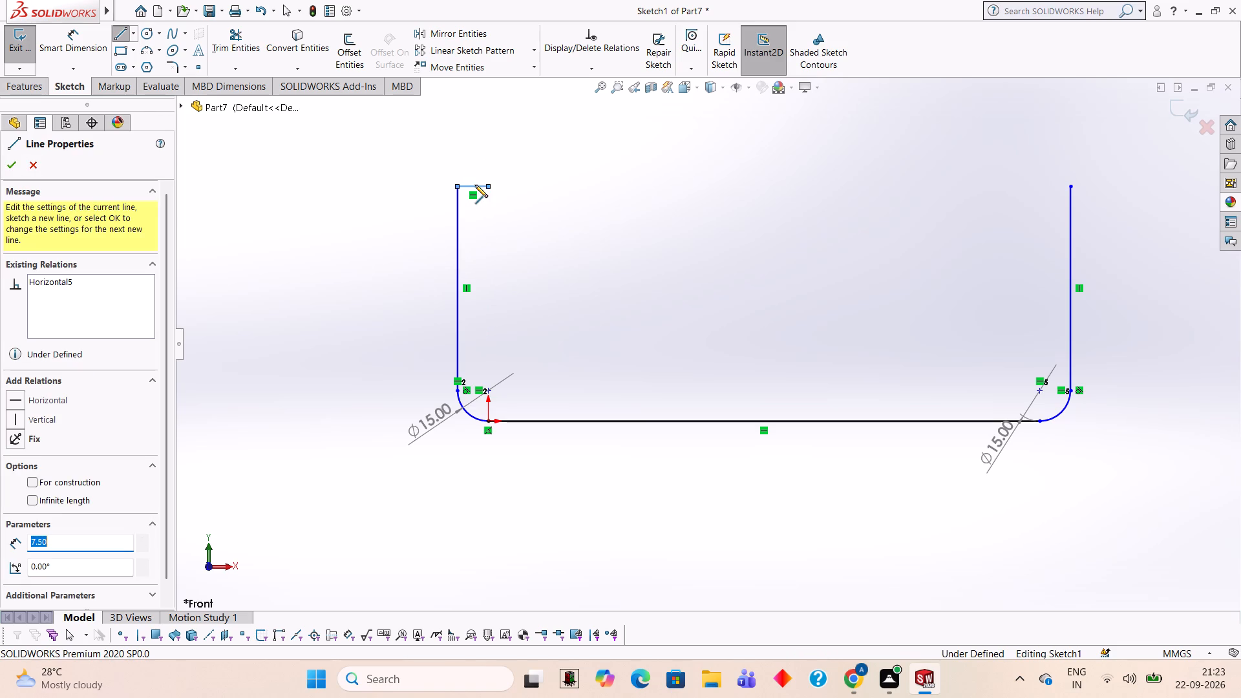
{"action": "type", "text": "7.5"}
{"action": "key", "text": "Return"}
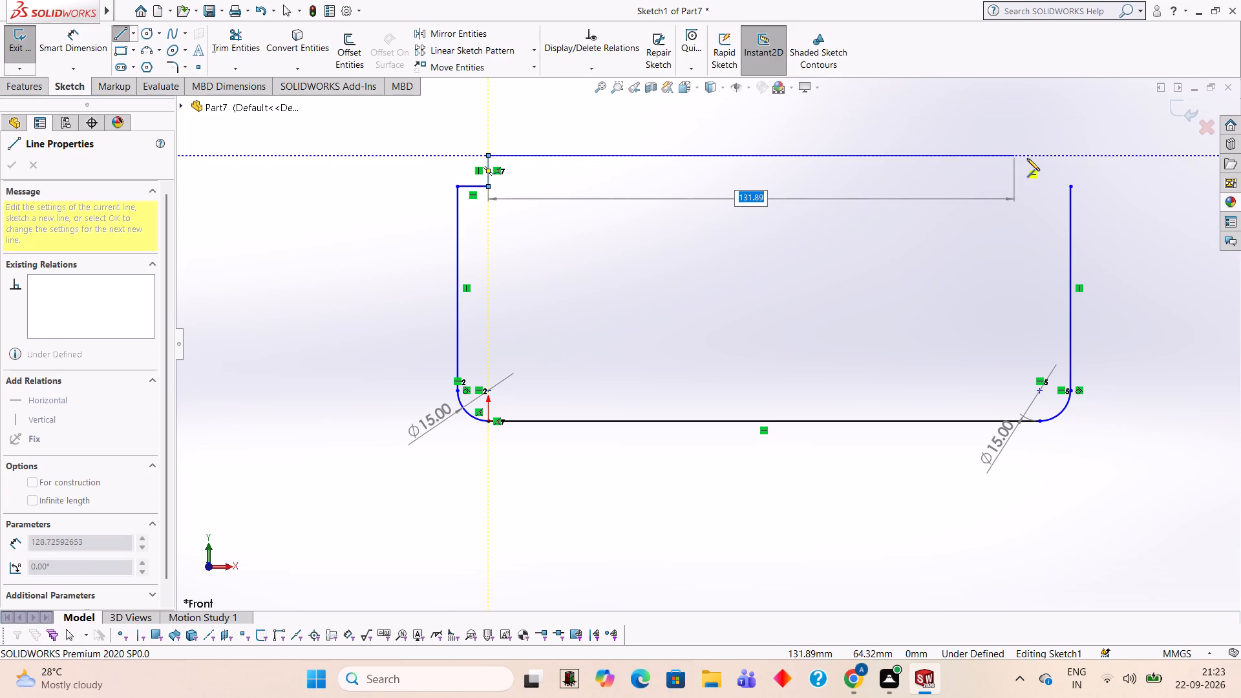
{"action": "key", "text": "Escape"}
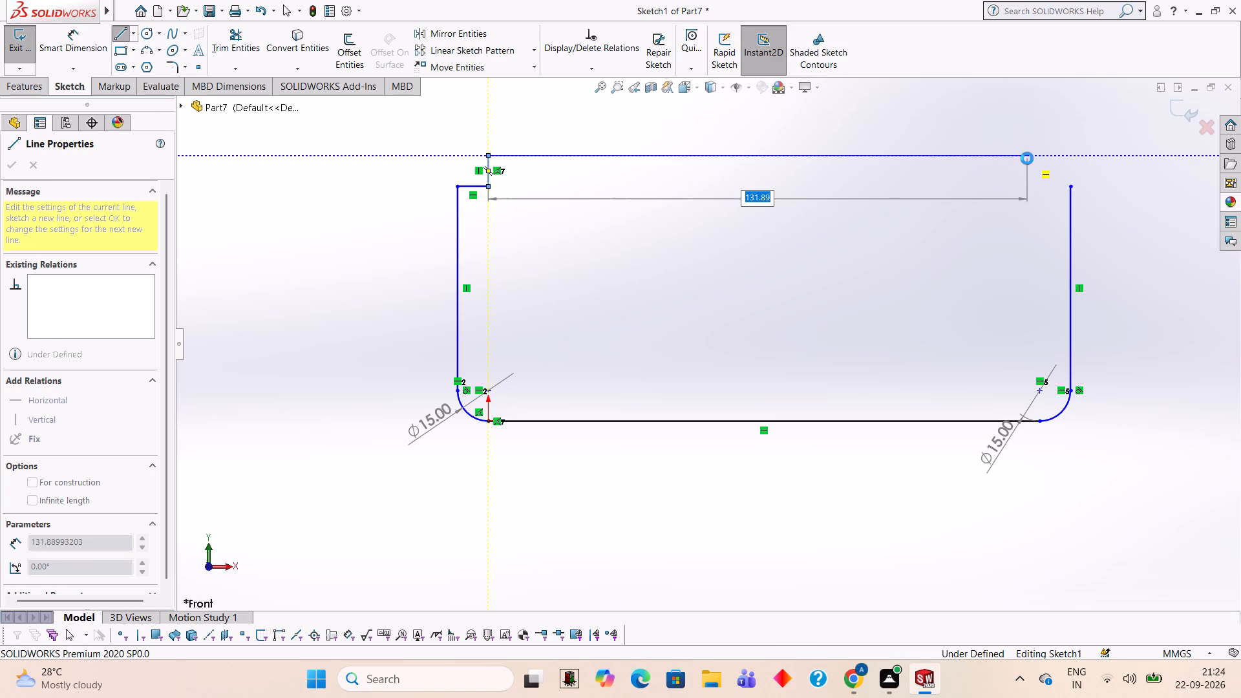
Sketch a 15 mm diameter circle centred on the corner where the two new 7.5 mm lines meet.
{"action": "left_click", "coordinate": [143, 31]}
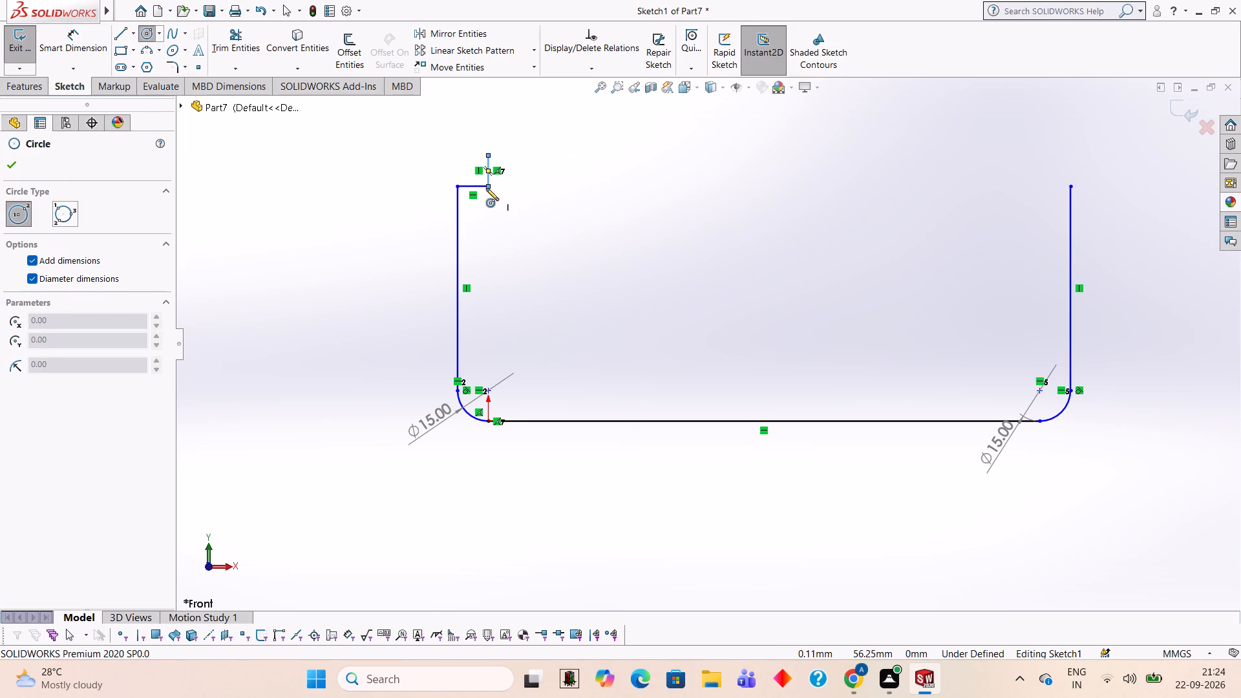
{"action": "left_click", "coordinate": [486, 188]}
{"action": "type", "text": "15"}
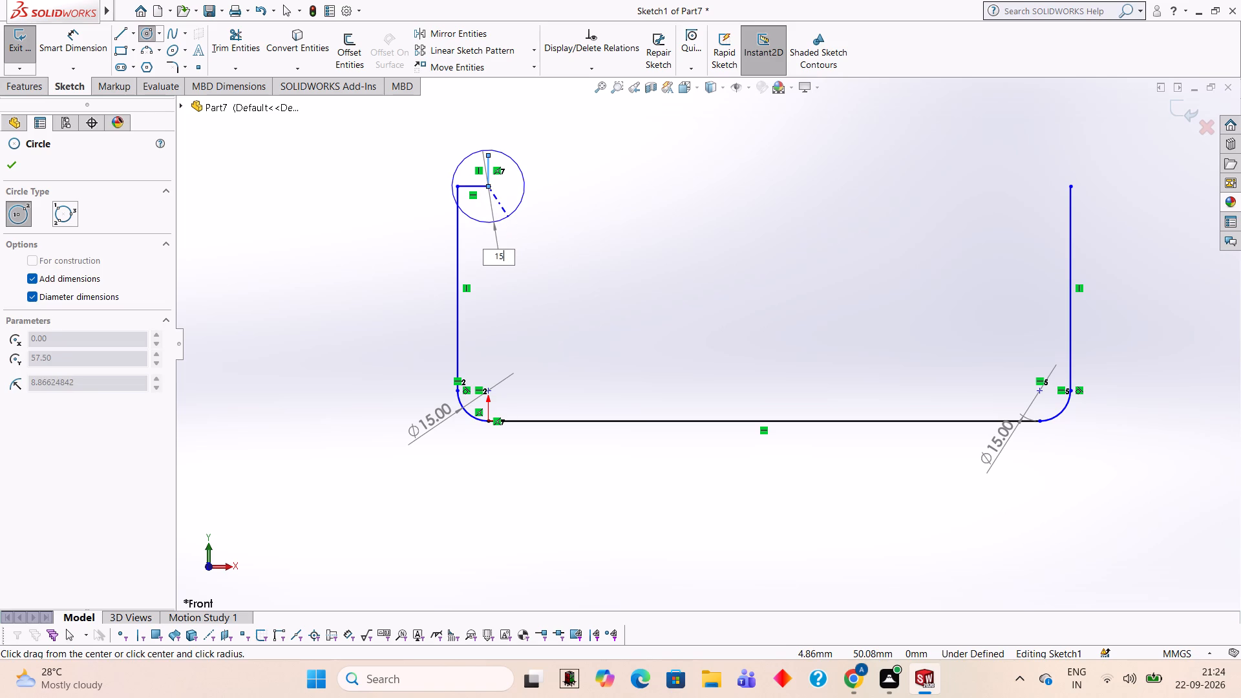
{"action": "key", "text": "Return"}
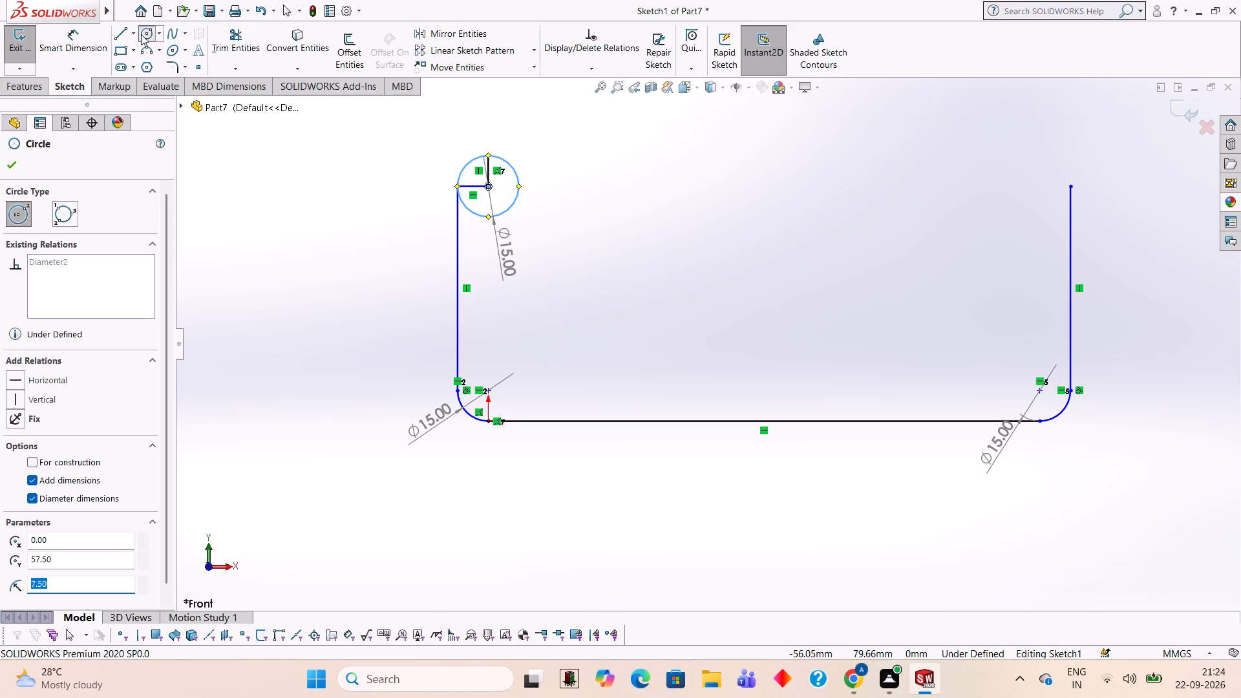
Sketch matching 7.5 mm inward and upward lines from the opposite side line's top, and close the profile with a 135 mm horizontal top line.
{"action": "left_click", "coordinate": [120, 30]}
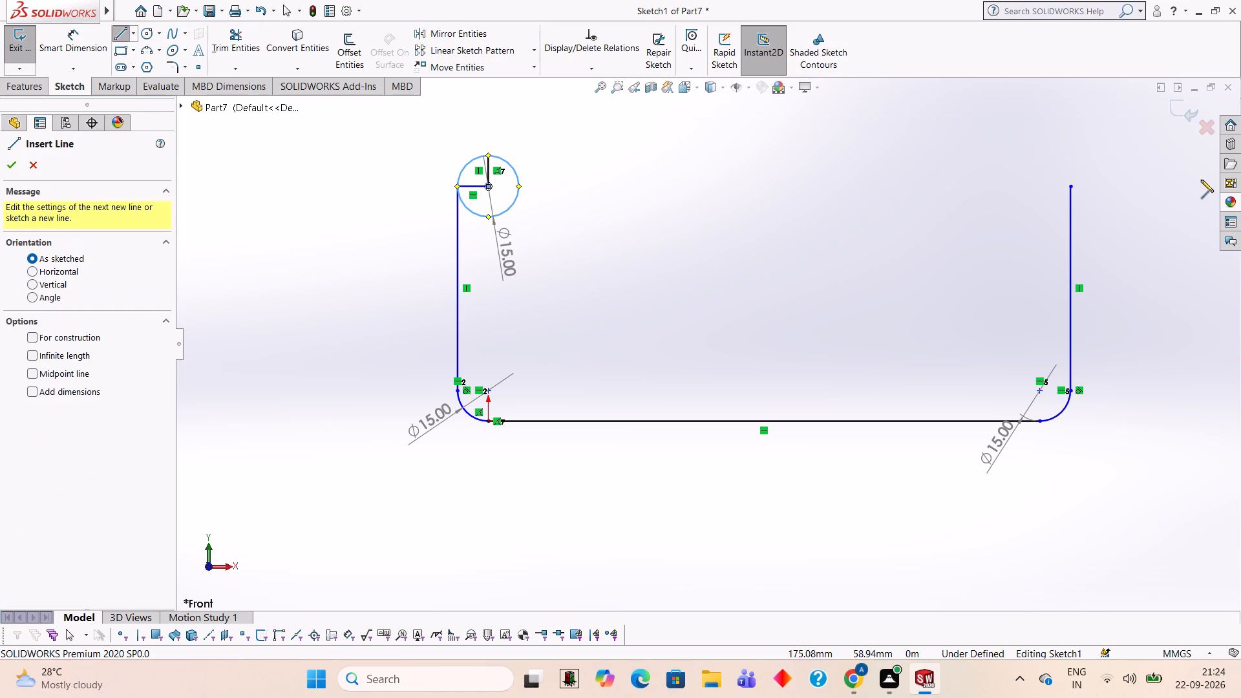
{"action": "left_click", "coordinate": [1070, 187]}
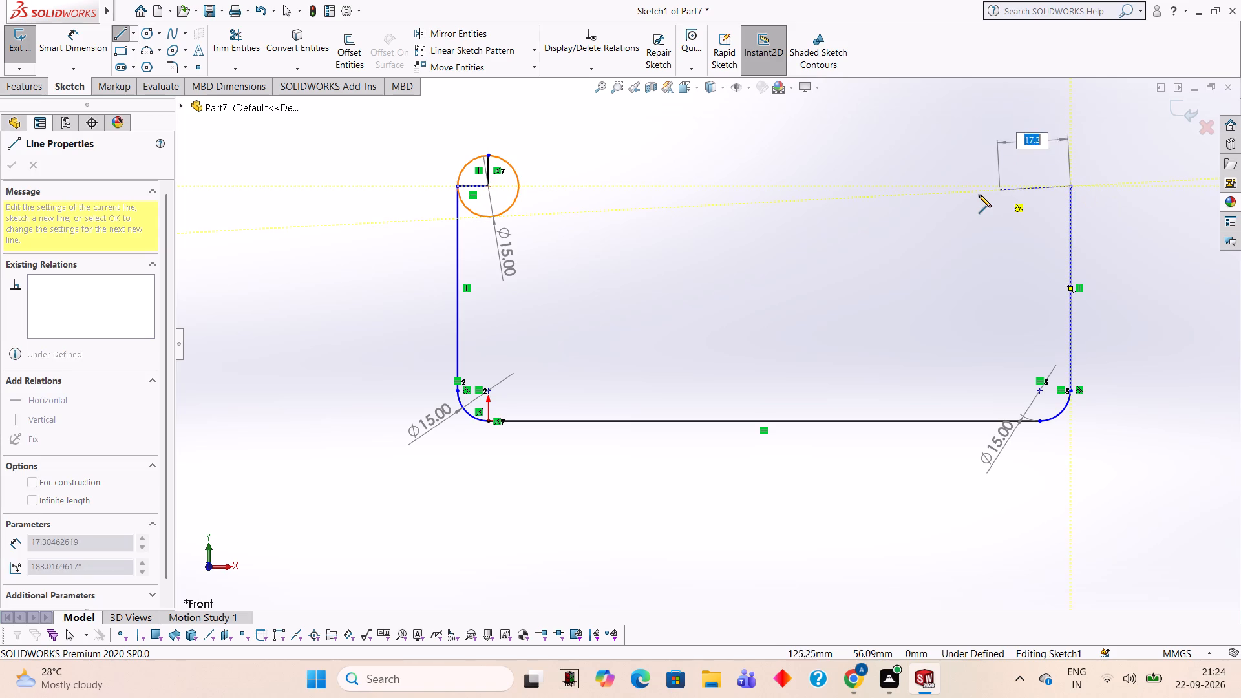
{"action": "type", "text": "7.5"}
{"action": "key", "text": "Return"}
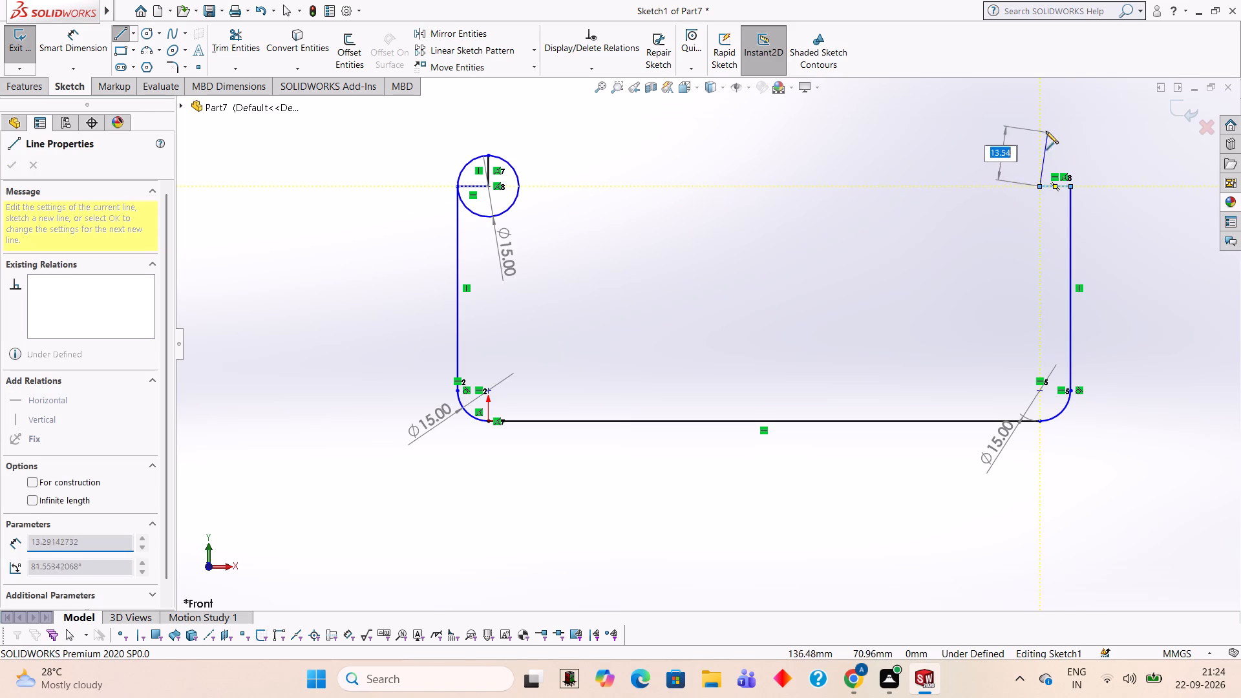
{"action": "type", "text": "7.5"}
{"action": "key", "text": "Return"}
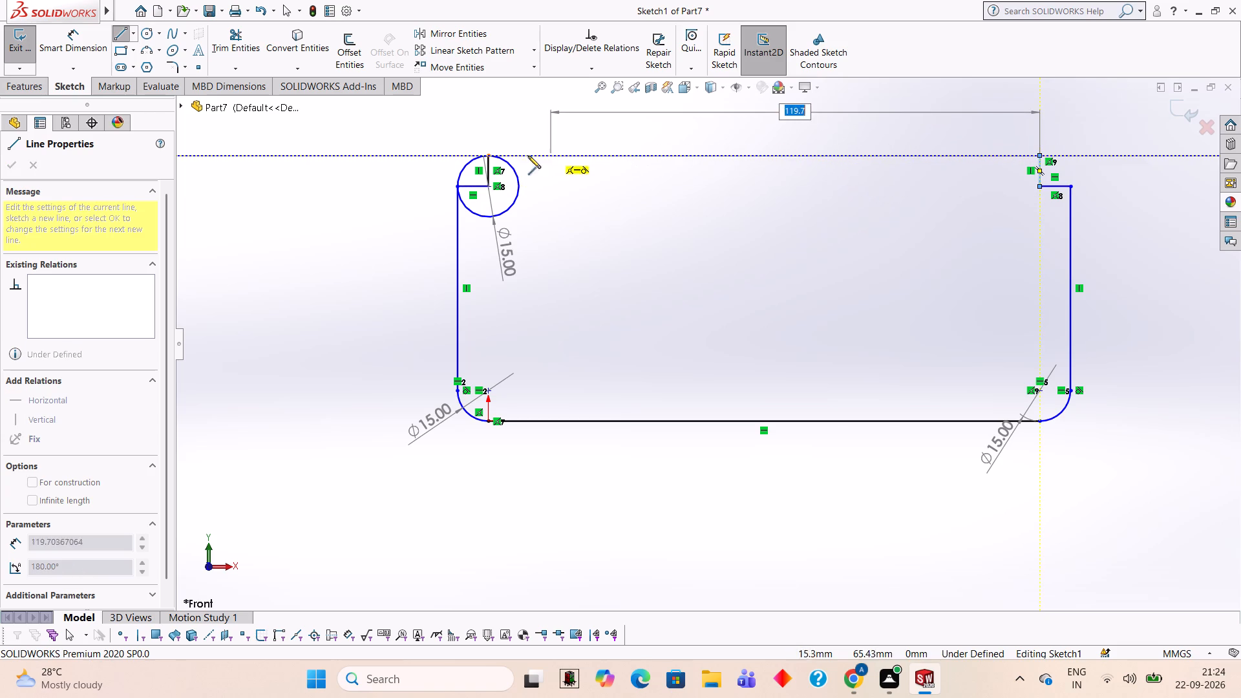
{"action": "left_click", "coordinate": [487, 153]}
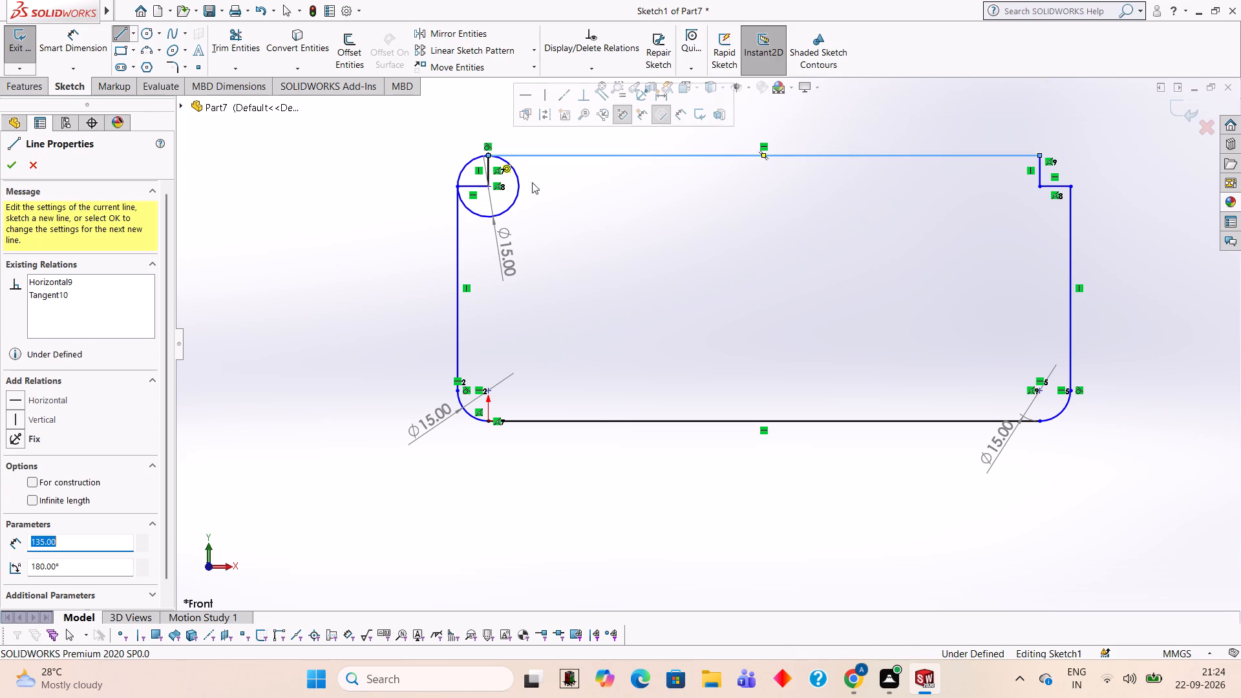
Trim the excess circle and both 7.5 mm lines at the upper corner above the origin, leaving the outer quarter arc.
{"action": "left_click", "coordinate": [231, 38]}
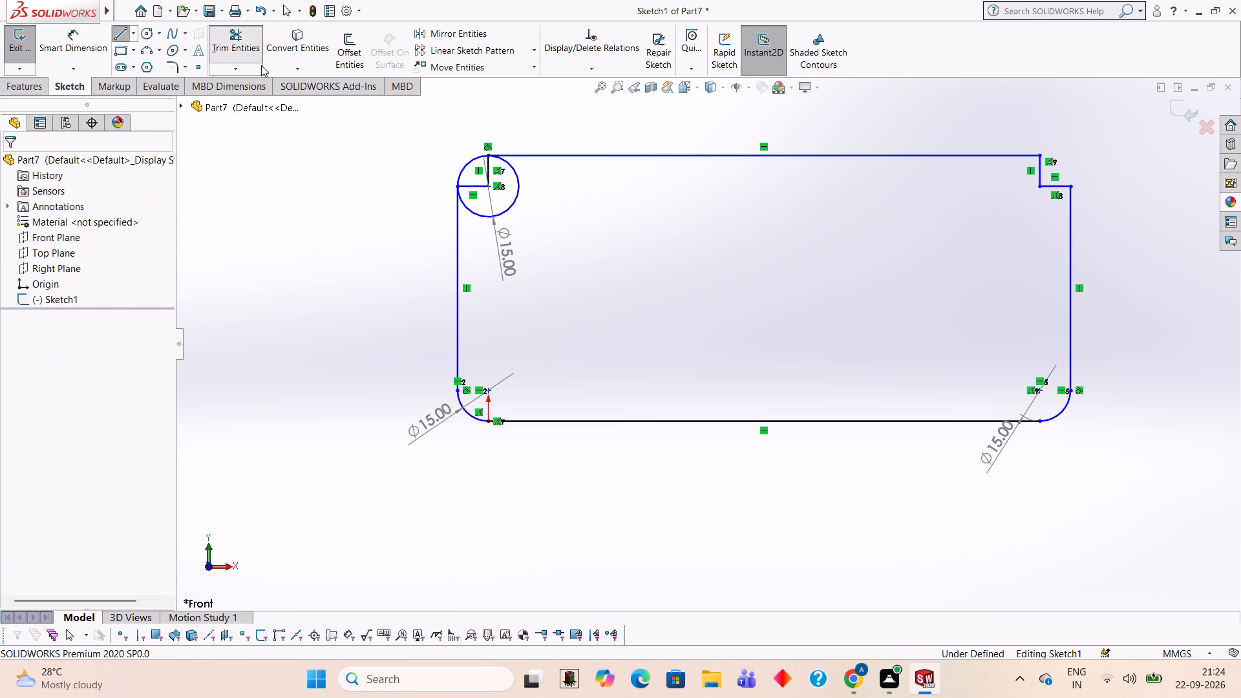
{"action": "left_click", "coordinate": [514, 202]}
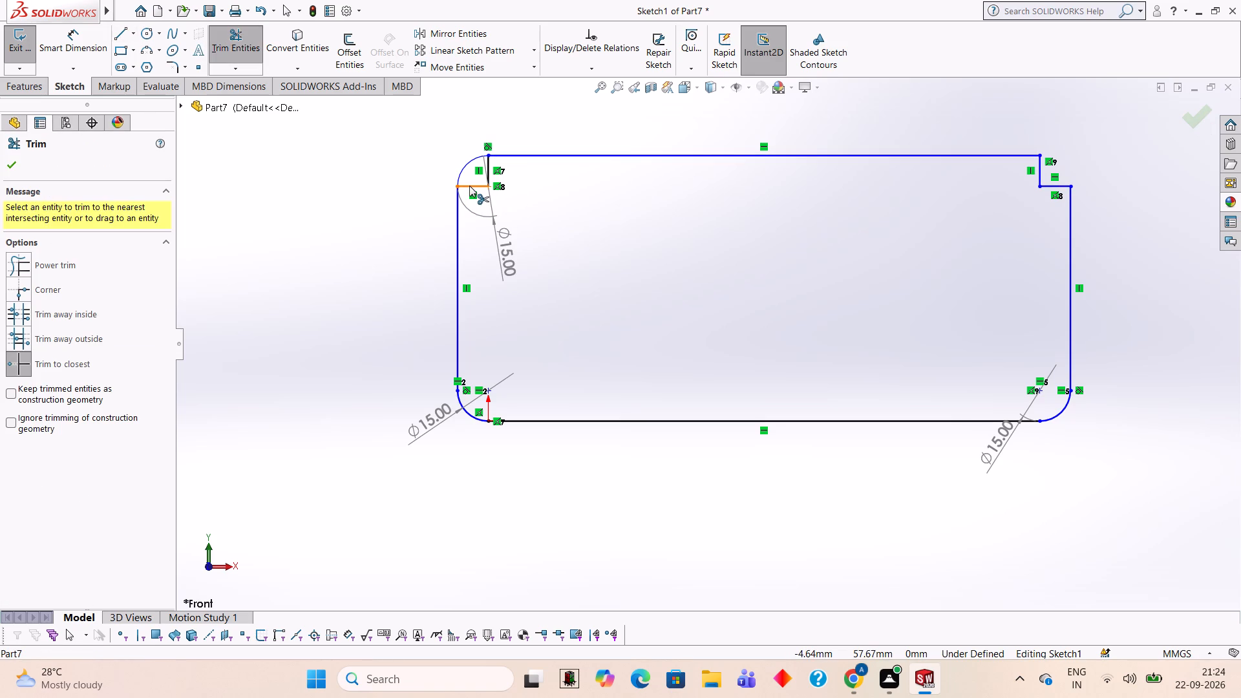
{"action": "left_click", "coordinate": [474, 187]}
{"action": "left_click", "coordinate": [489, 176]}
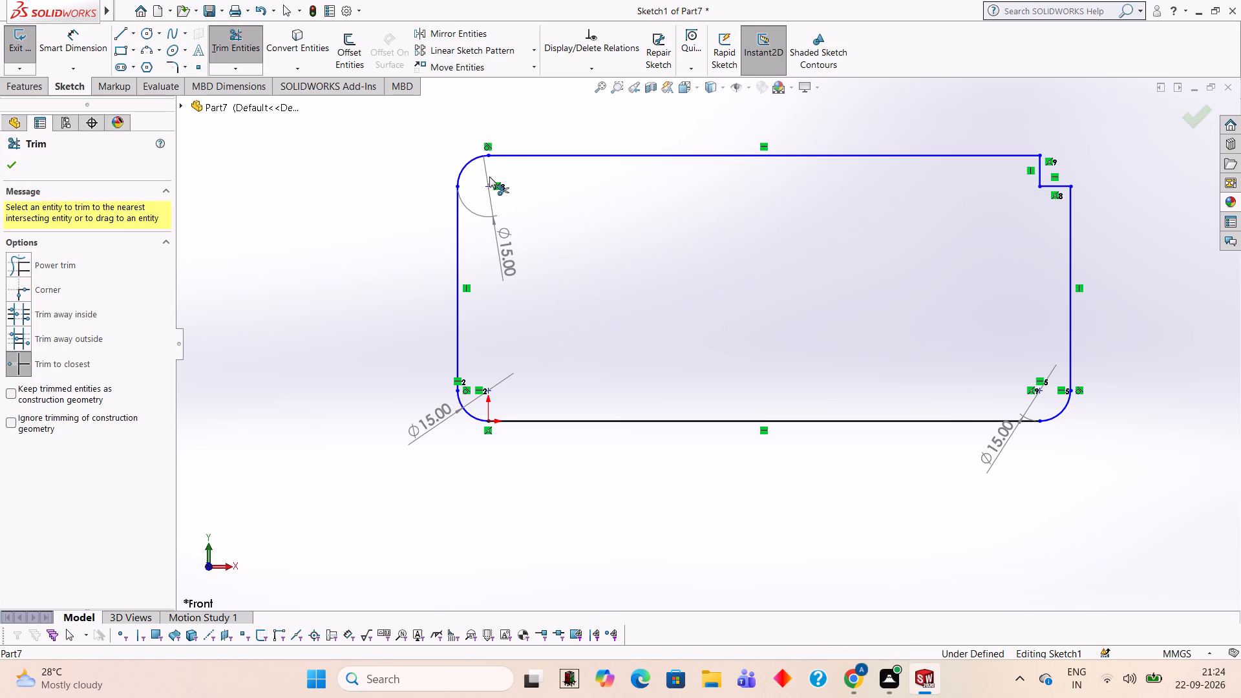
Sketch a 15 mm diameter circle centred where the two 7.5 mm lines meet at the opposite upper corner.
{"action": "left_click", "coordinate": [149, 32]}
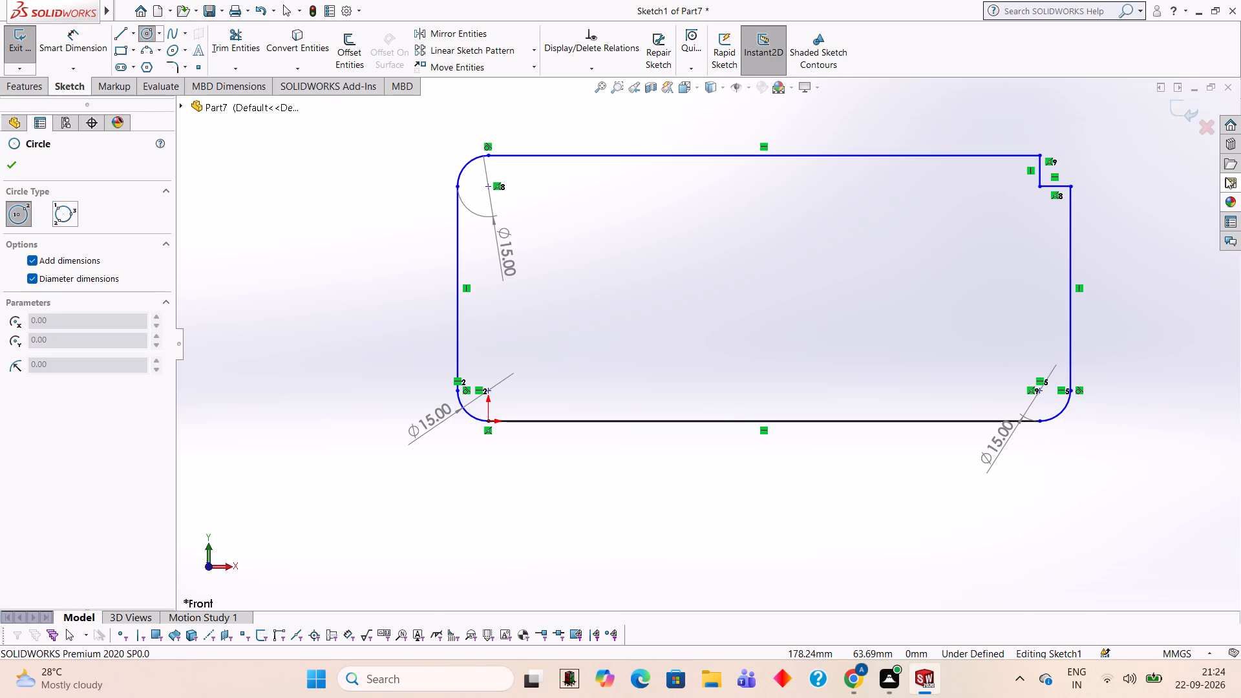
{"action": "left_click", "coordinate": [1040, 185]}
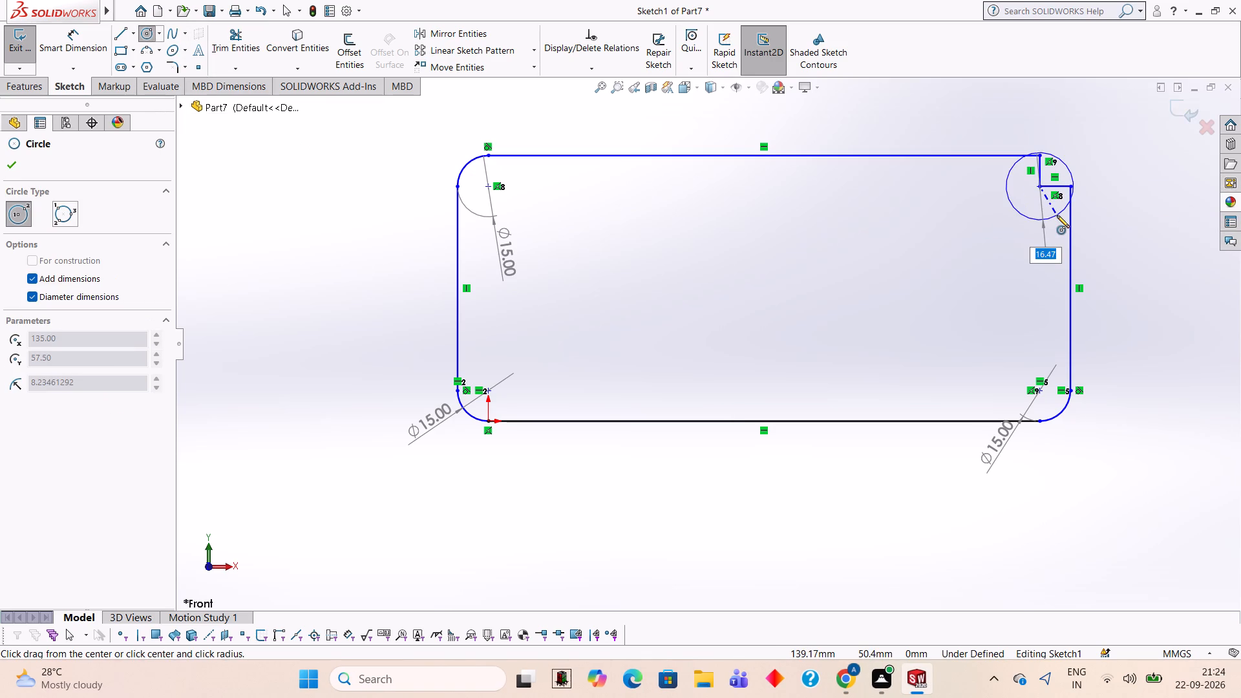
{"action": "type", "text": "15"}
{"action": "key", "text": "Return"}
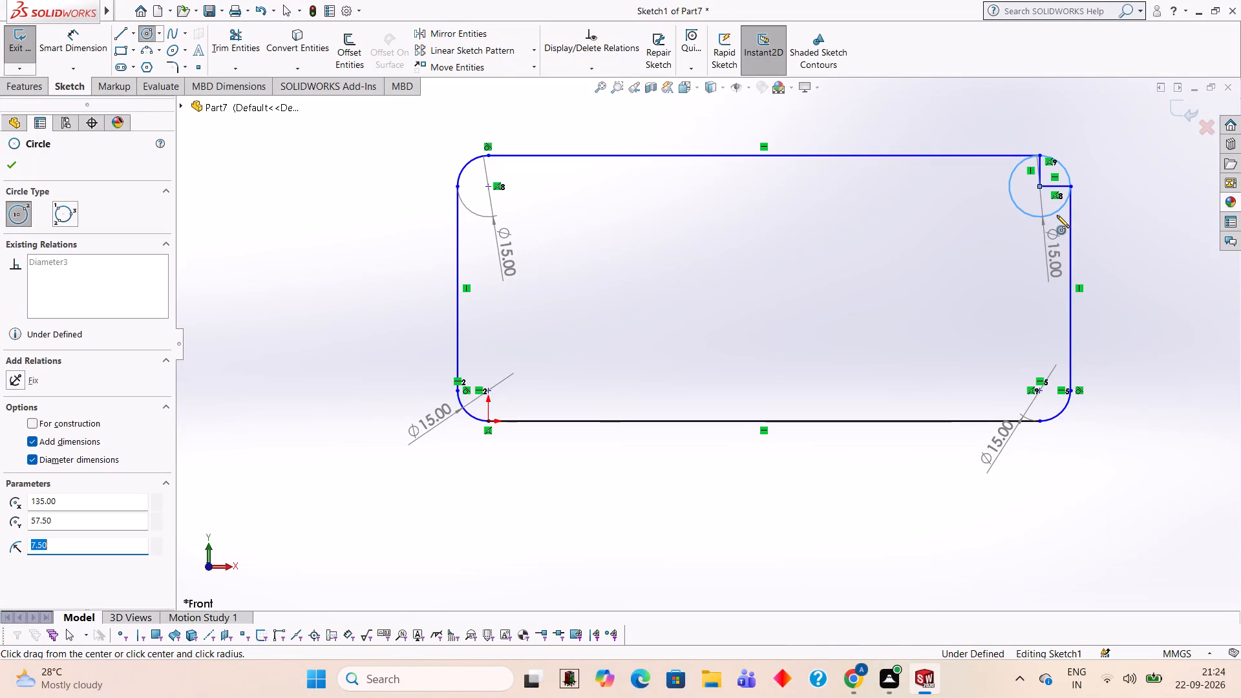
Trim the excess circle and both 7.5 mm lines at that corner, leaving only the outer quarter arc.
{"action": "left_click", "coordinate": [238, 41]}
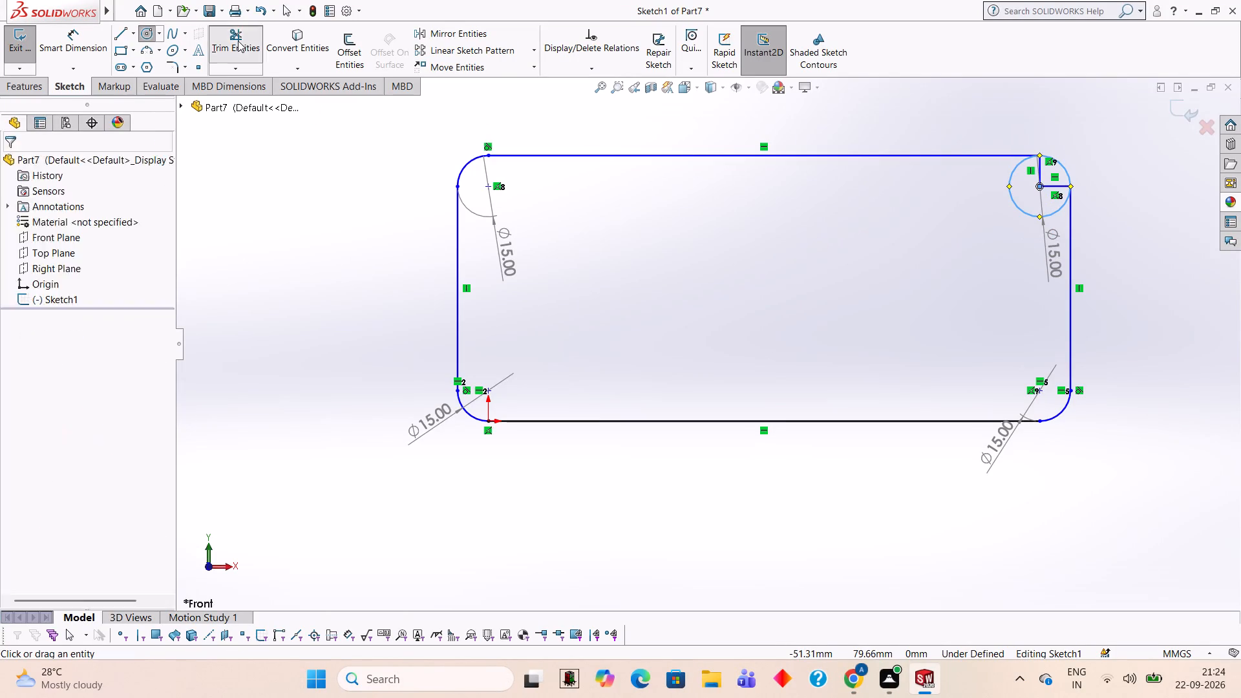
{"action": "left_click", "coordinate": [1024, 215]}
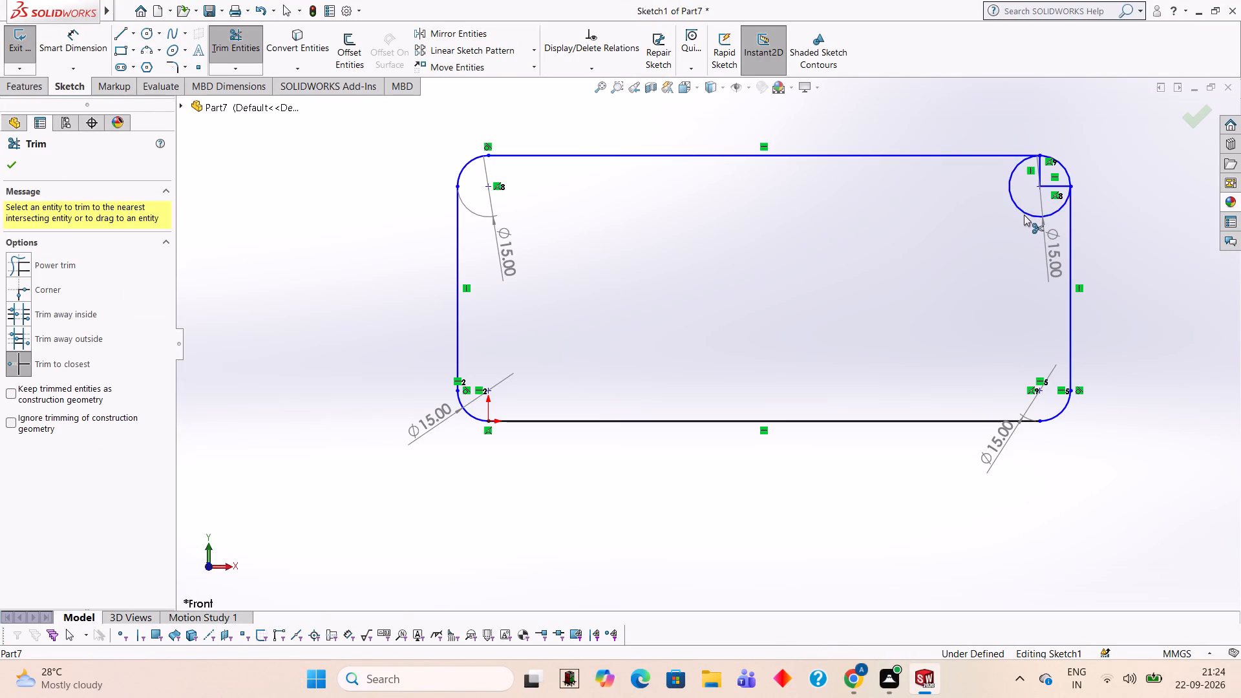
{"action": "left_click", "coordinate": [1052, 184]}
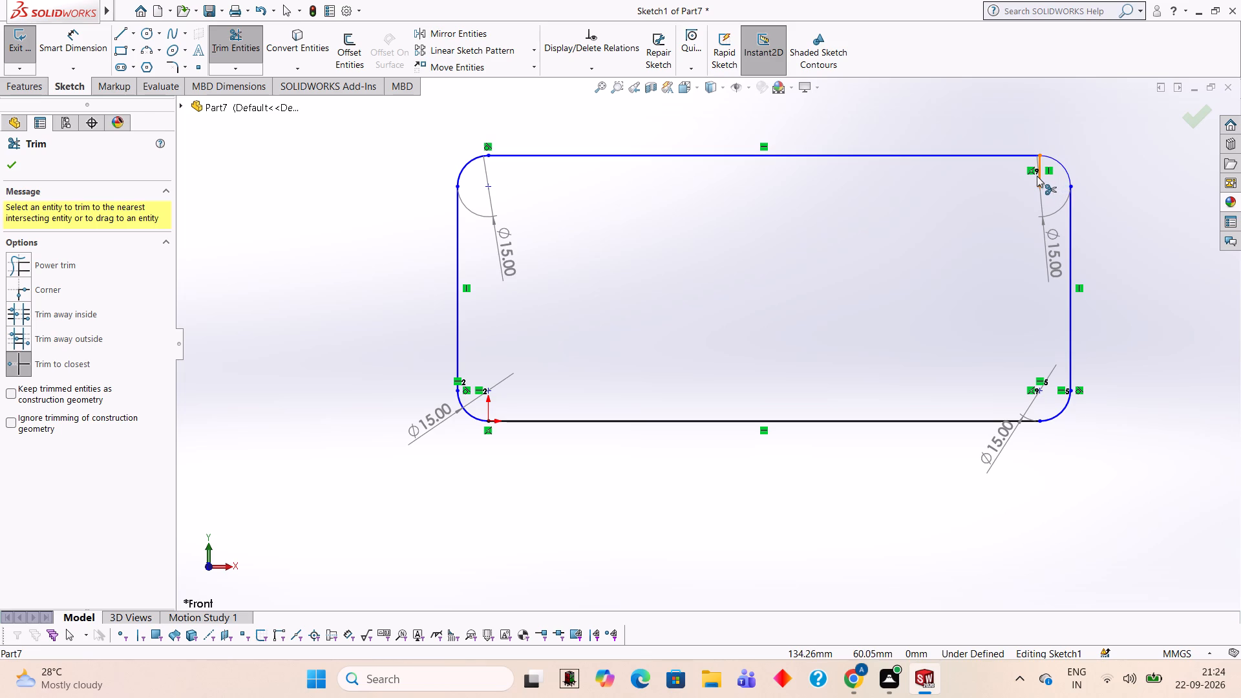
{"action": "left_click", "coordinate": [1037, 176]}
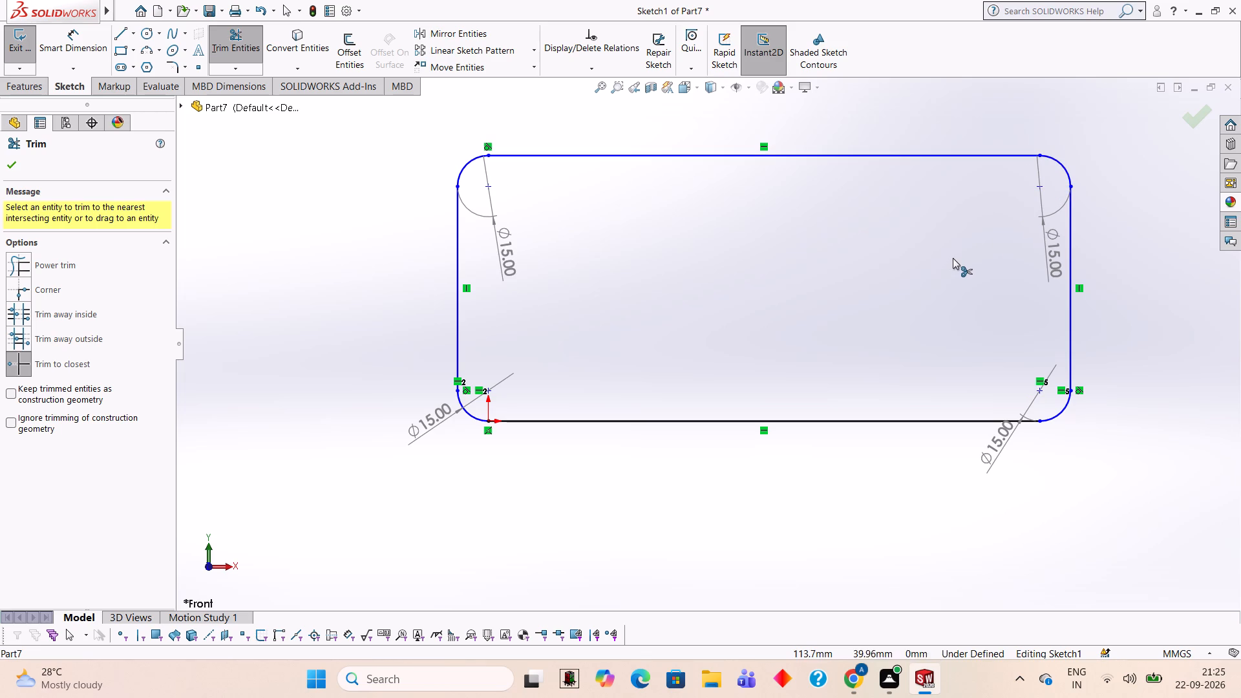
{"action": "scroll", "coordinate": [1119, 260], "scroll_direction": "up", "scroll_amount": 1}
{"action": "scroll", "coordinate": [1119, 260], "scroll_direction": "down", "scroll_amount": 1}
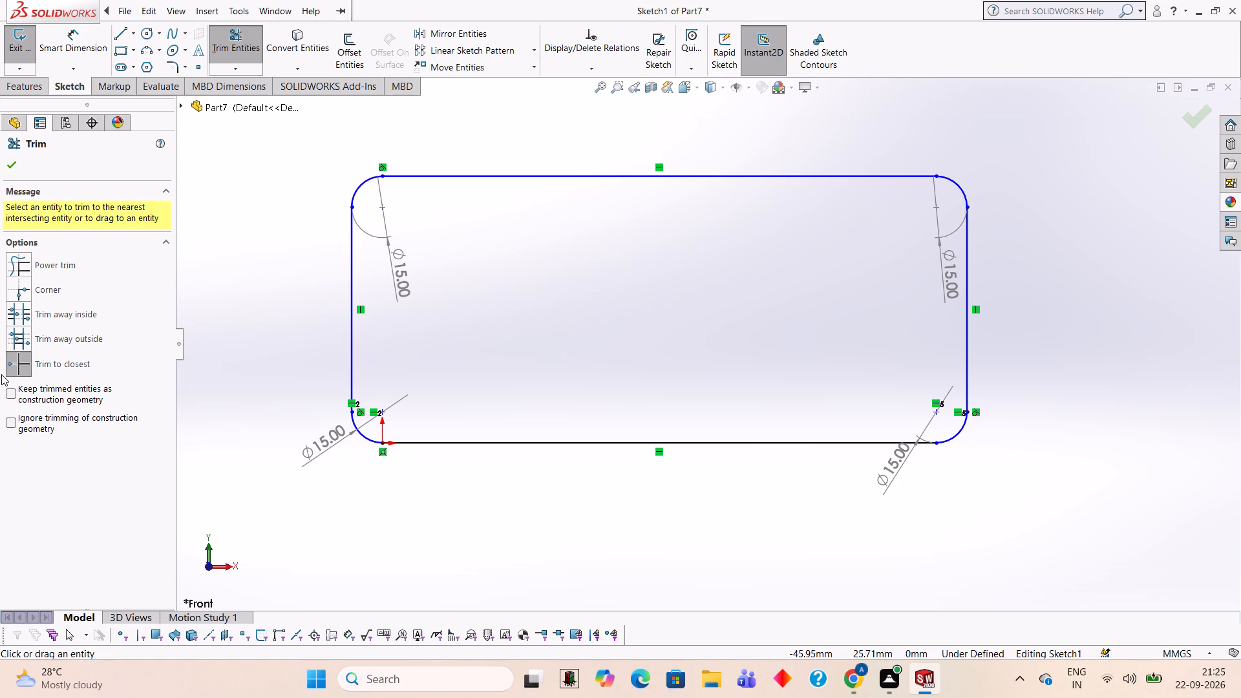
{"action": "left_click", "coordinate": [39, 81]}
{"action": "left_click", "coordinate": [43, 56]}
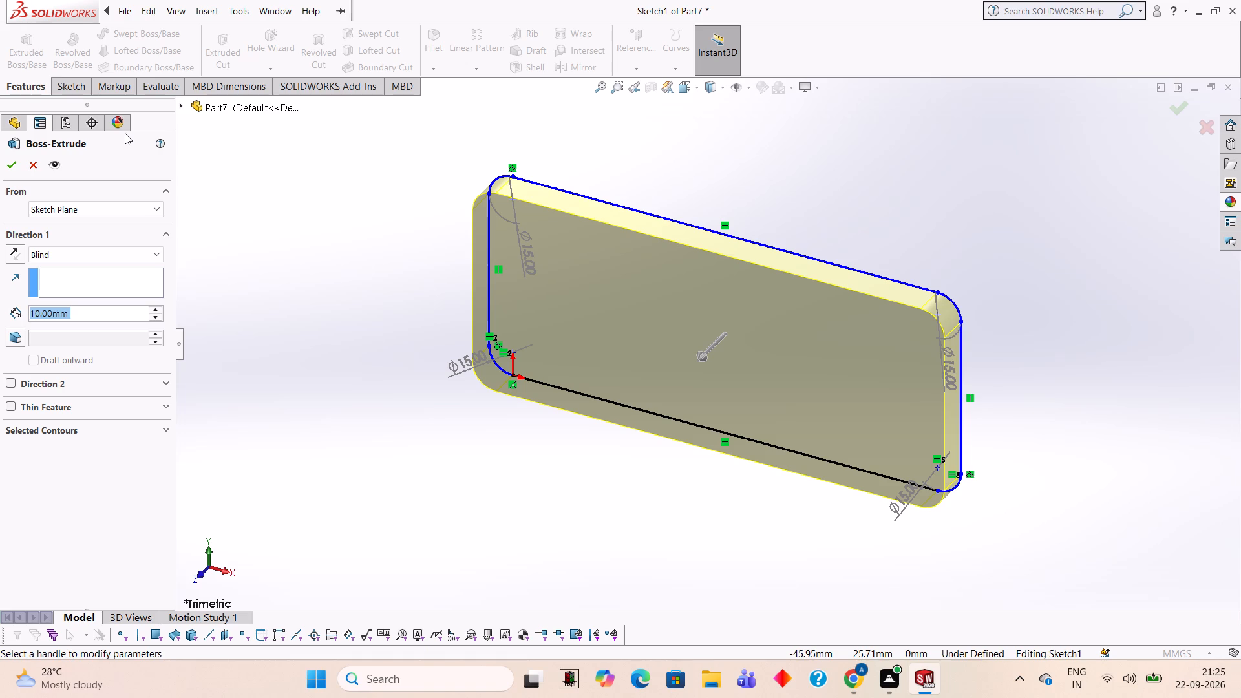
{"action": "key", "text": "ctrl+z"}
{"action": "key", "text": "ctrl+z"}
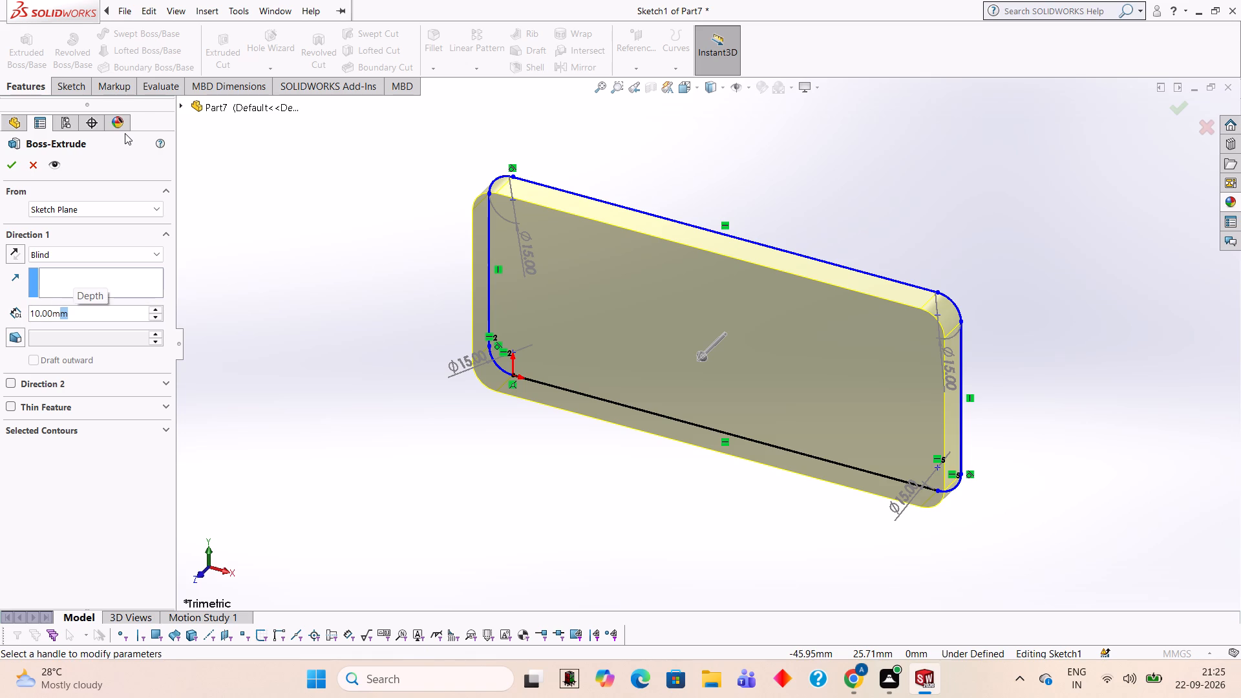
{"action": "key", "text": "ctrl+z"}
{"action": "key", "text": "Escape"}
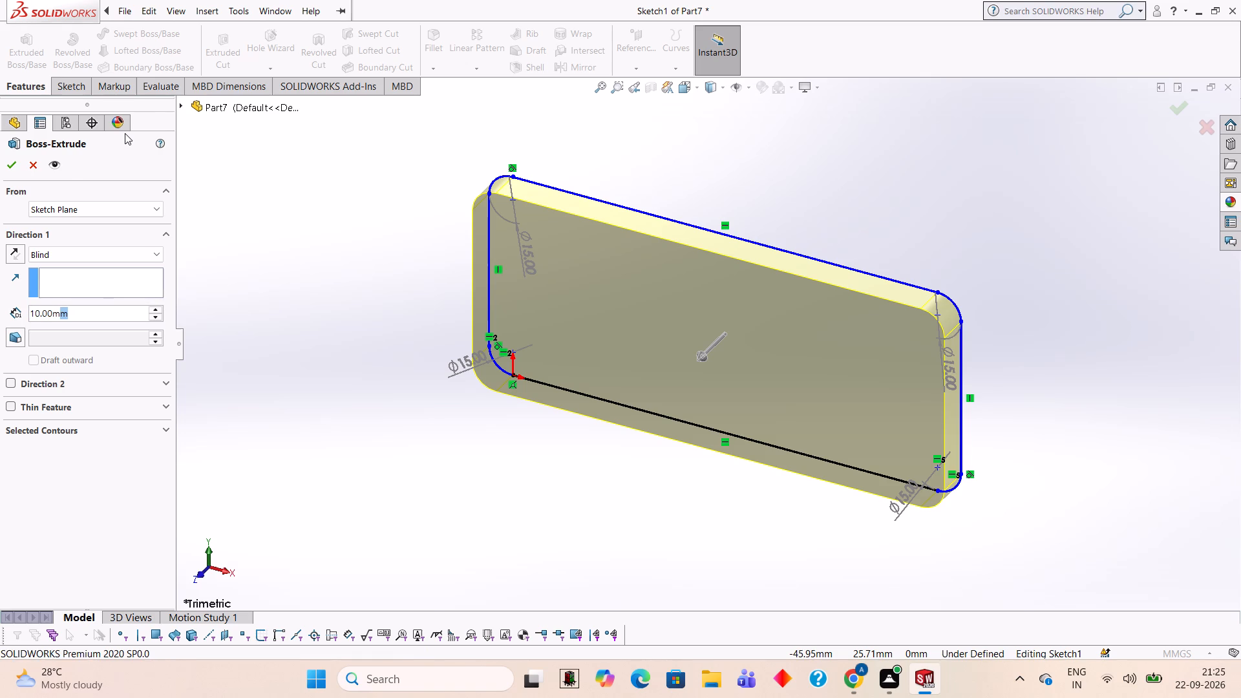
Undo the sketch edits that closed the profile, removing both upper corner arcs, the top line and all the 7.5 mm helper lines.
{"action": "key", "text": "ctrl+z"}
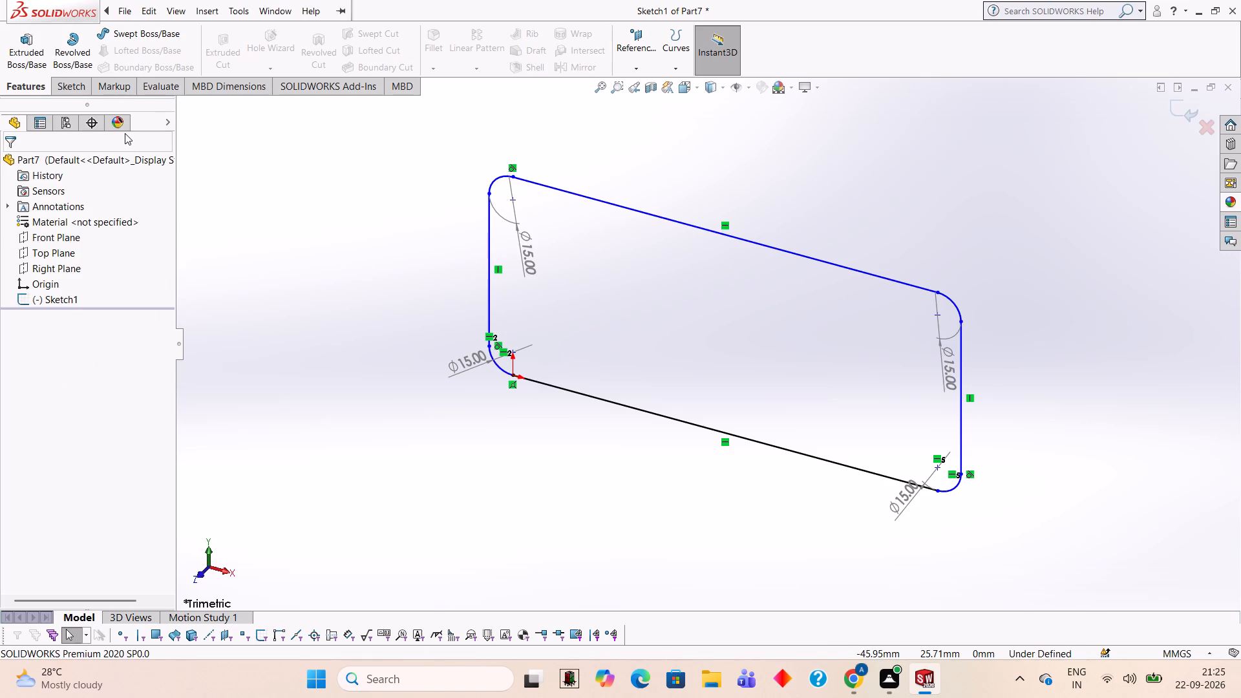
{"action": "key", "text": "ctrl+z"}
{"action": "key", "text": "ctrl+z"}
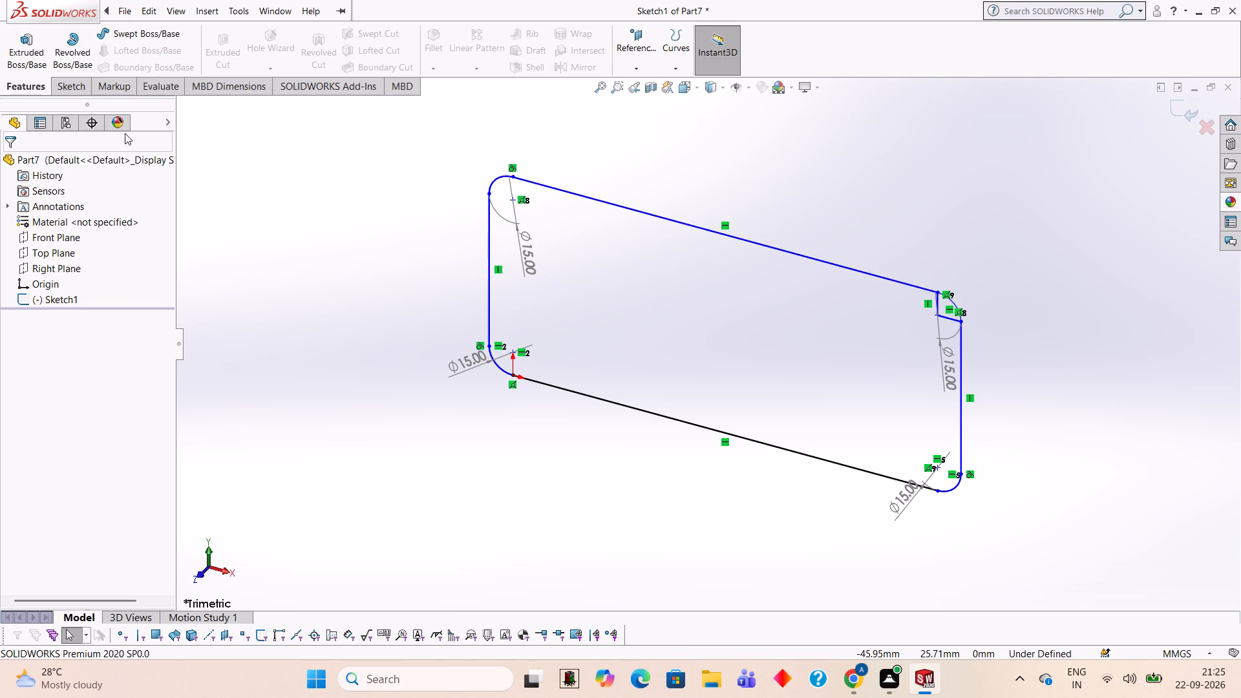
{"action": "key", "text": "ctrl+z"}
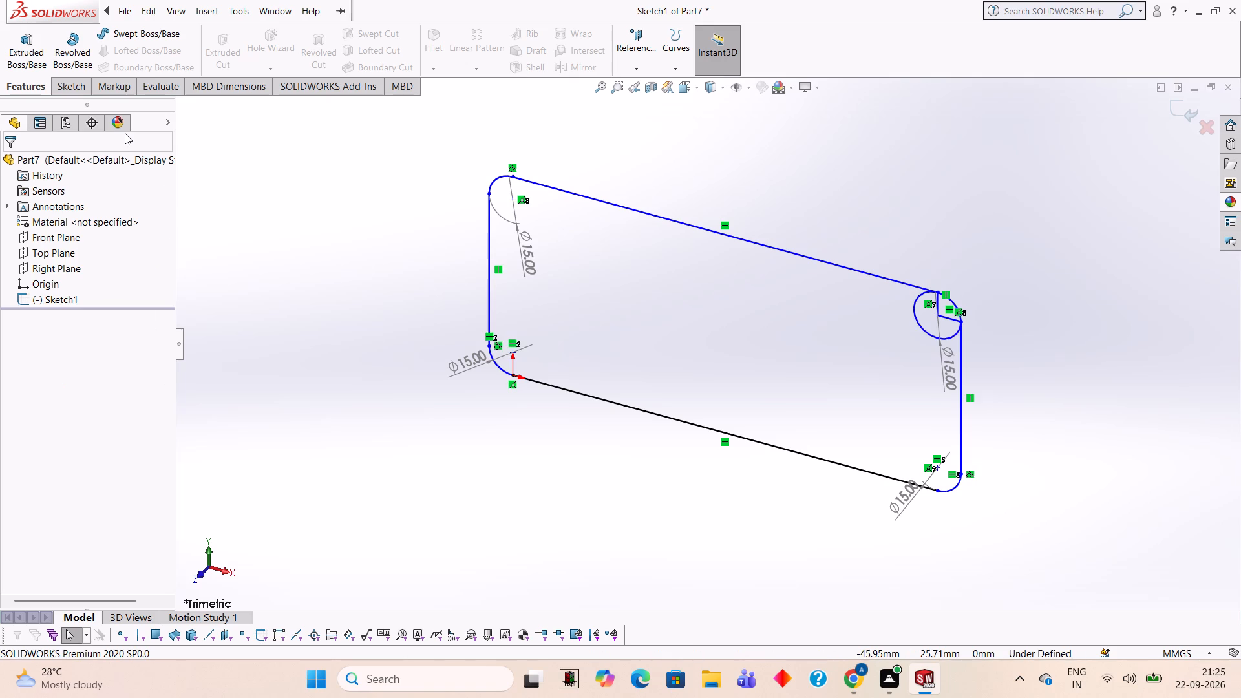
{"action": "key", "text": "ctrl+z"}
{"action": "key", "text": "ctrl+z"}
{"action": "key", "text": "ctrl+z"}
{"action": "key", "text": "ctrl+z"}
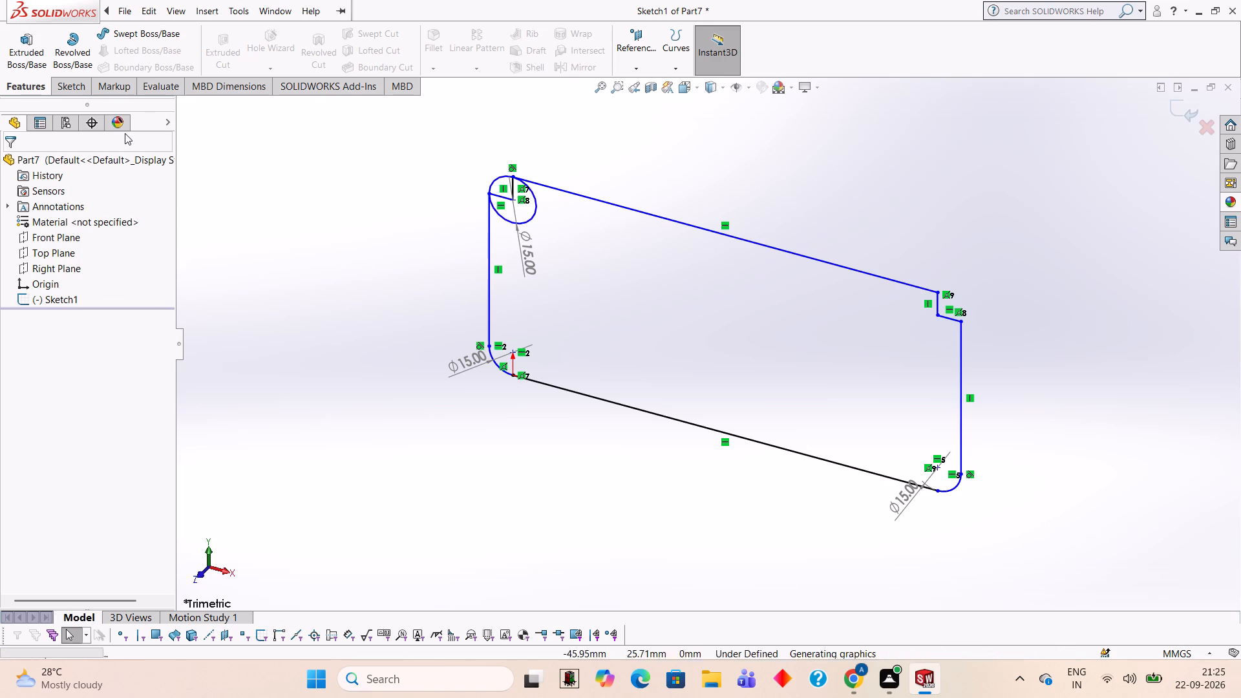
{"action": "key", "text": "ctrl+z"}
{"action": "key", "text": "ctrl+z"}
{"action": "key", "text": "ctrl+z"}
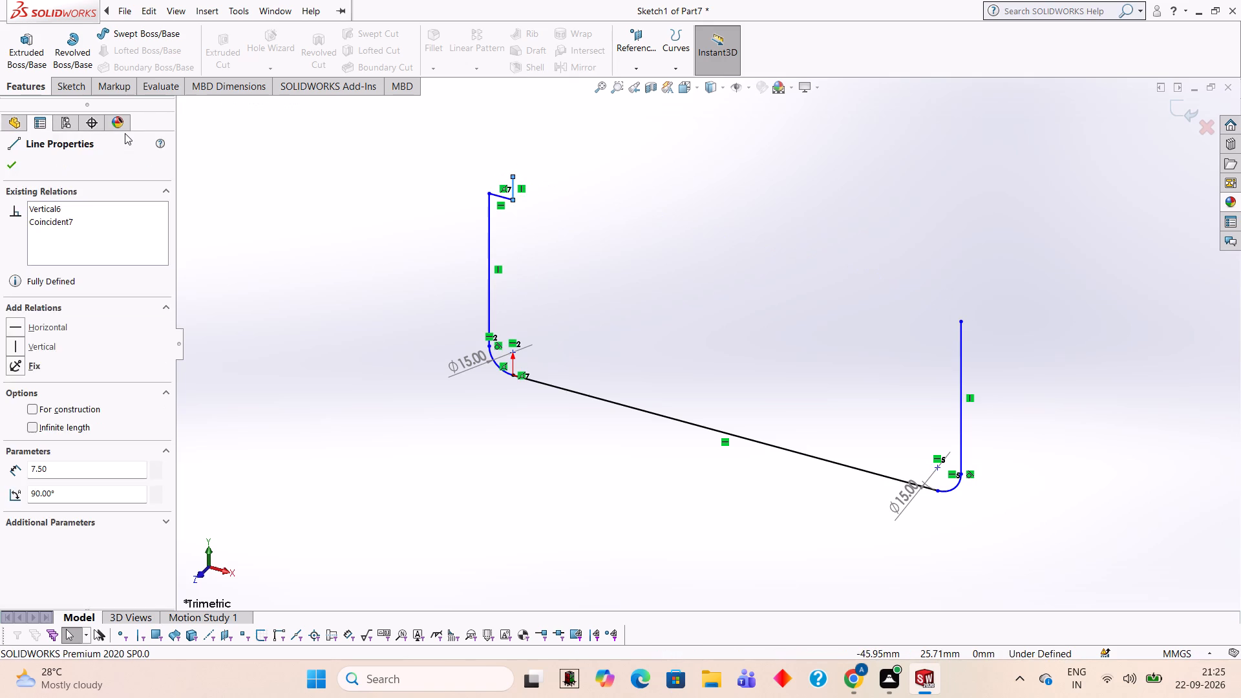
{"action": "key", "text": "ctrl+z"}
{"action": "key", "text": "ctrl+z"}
Undo the lower corner trims, both 50 mm side lines, both 15 mm circles and the short vertical line at the origin.
{"action": "key", "text": "ctrl+z"}
{"action": "key", "text": "ctrl+z"}
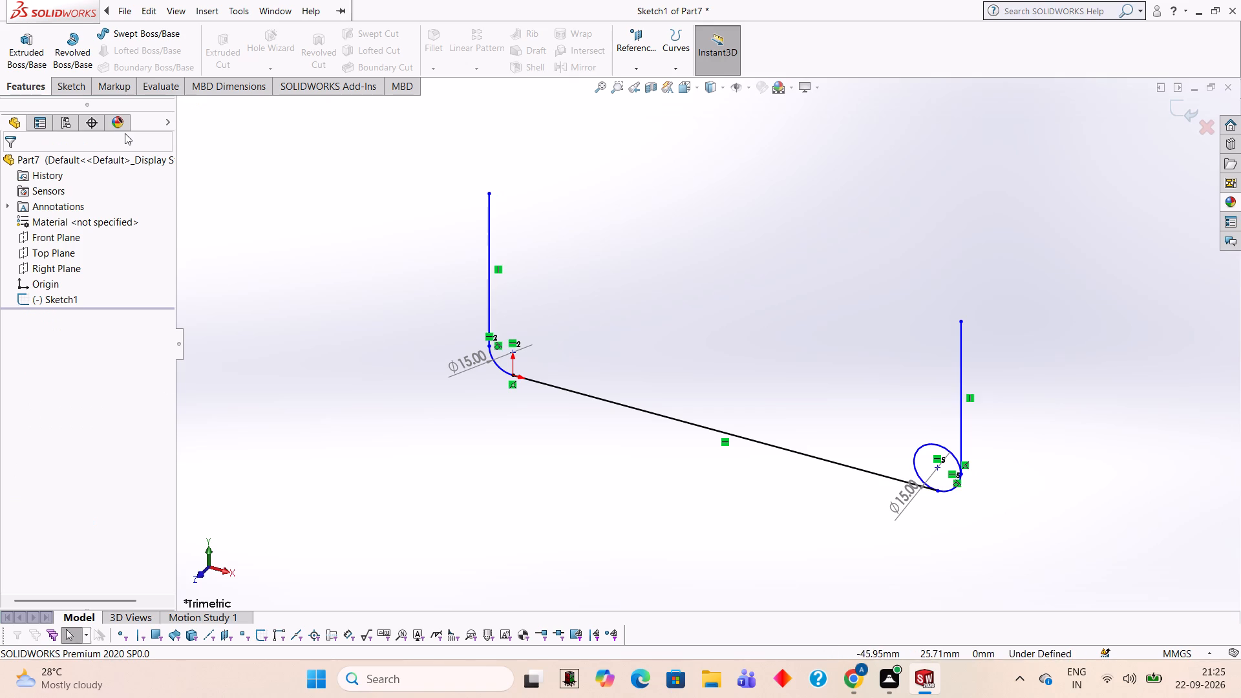
{"action": "key", "text": "ctrl+z"}
{"action": "key", "text": "ctrl+z"}
{"action": "key", "text": "ctrl+z"}
{"action": "key", "text": "ctrl+z"}
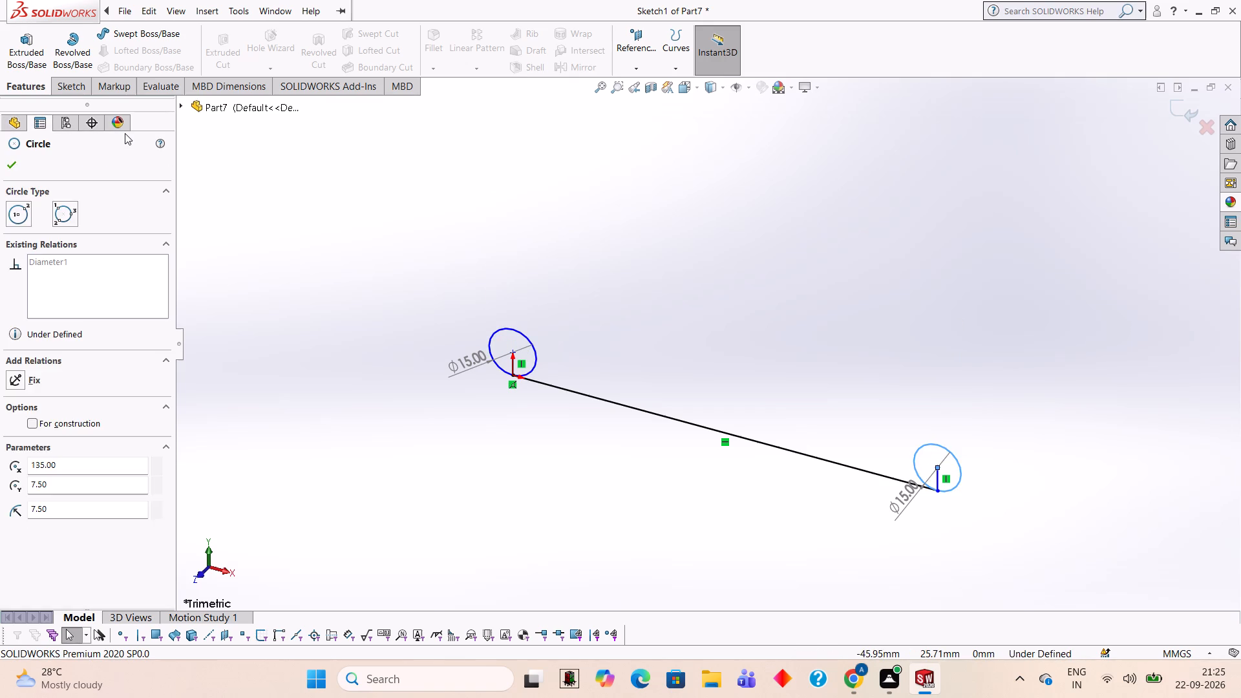
{"action": "key", "text": "ctrl+z"}
{"action": "key", "text": "ctrl+z"}
{"action": "key", "text": "ctrl+z"}
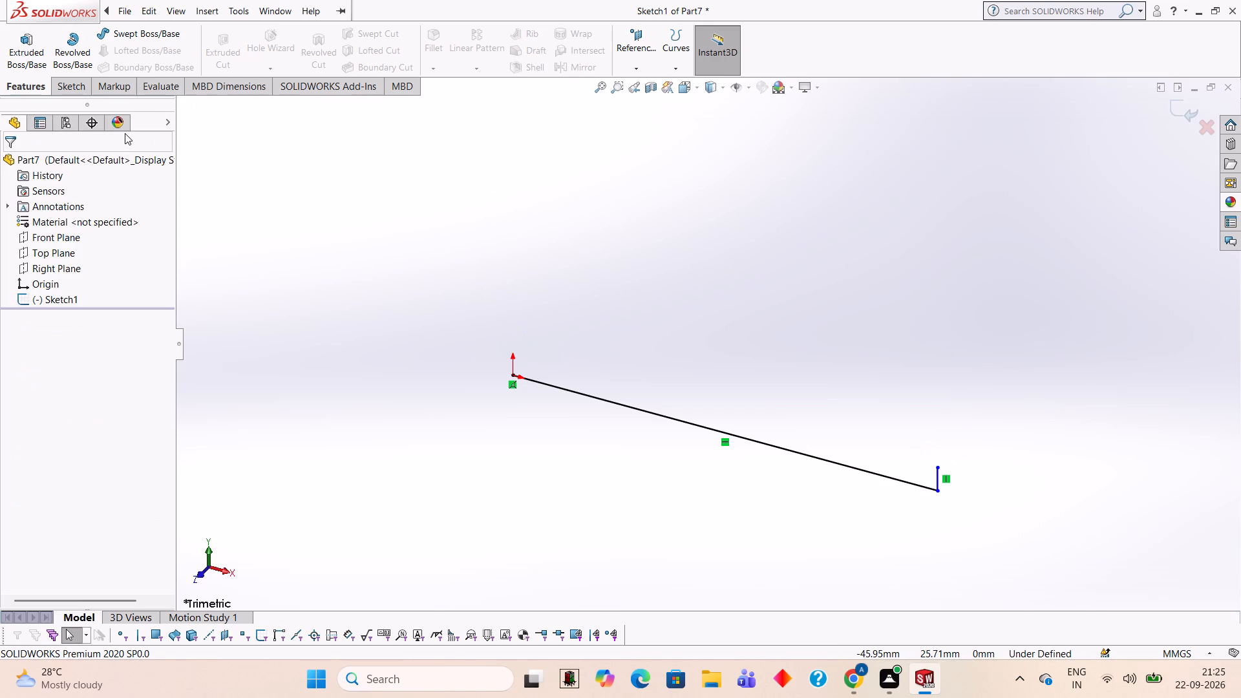
Undo the short vertical line, the 135 mm base line and the sketch itself, emptying the part.
{"action": "key", "text": "ctrl+z"}
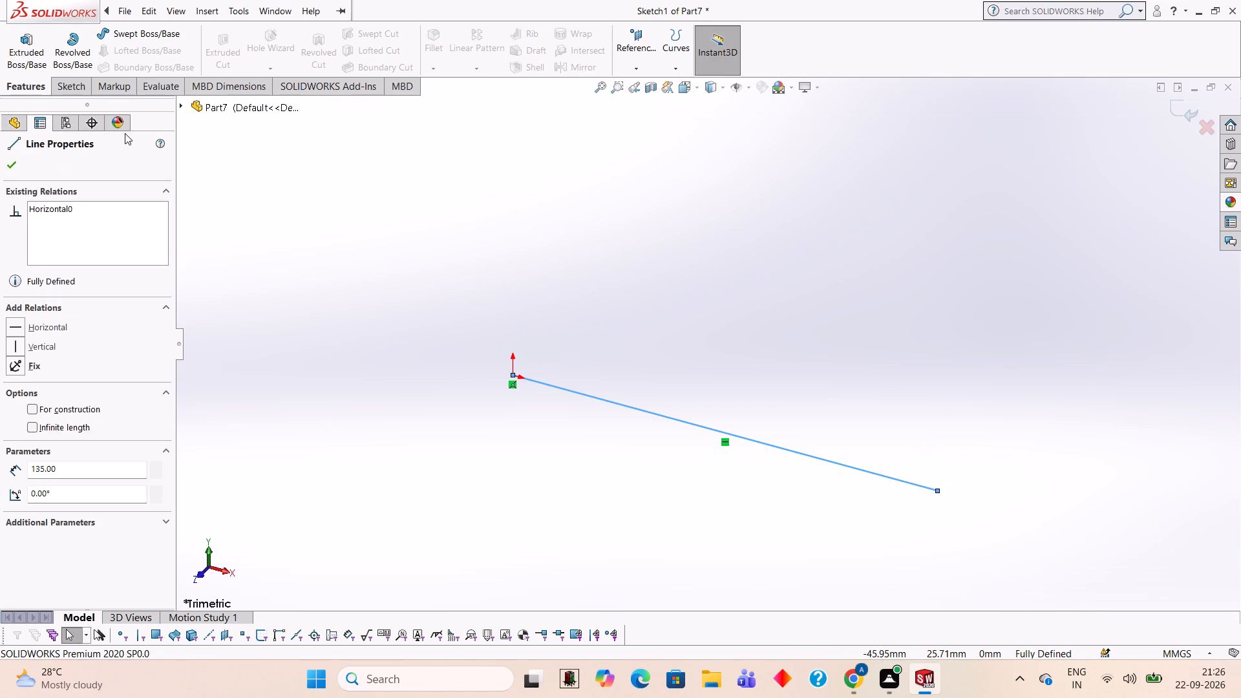
{"action": "key", "text": "Escape"}
{"action": "key", "text": "ctrl+z"}
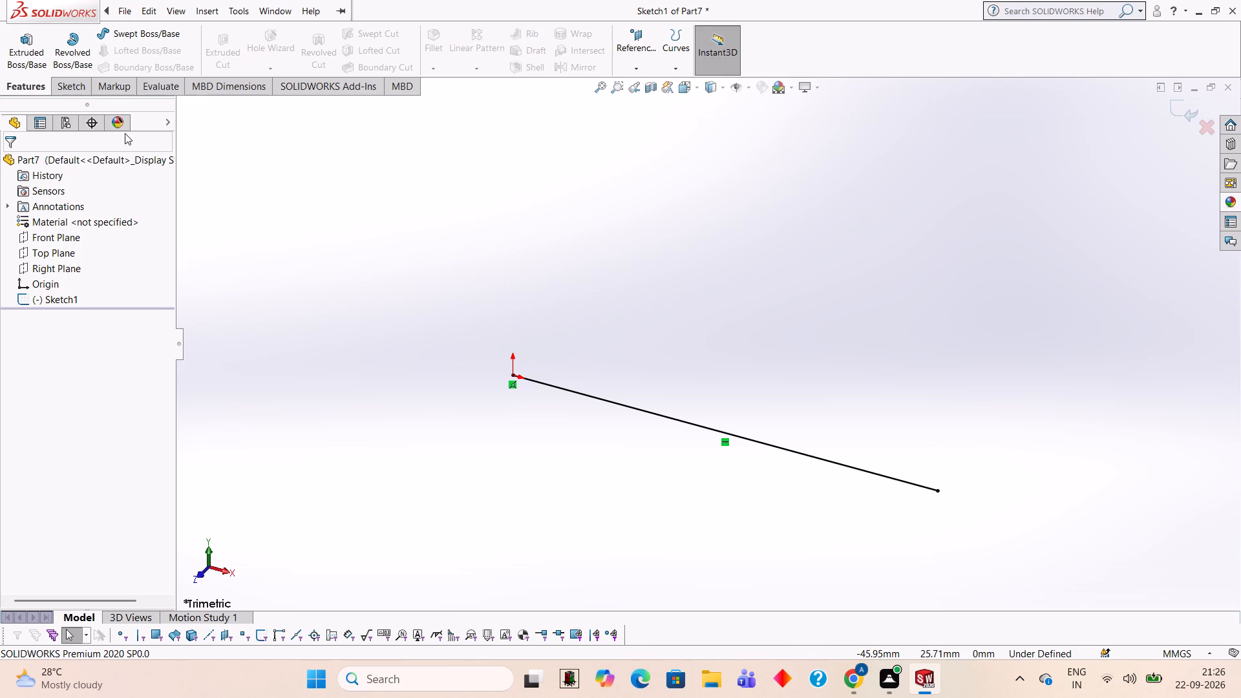
{"action": "key", "text": "ctrl+z"}
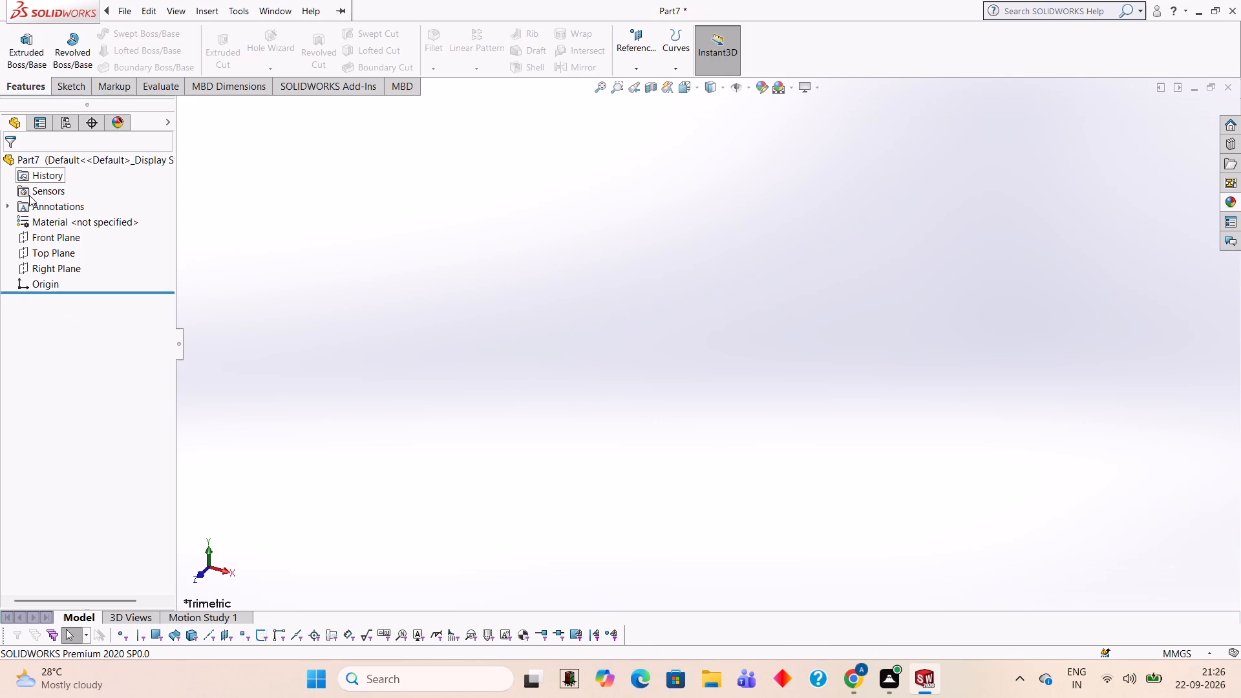
In a new Front Plane sketch, draw a 50 mm horizontal line from the origin towards +X and a 7.5 mm vertical line up from its end.
{"action": "left_click", "coordinate": [60, 81]}
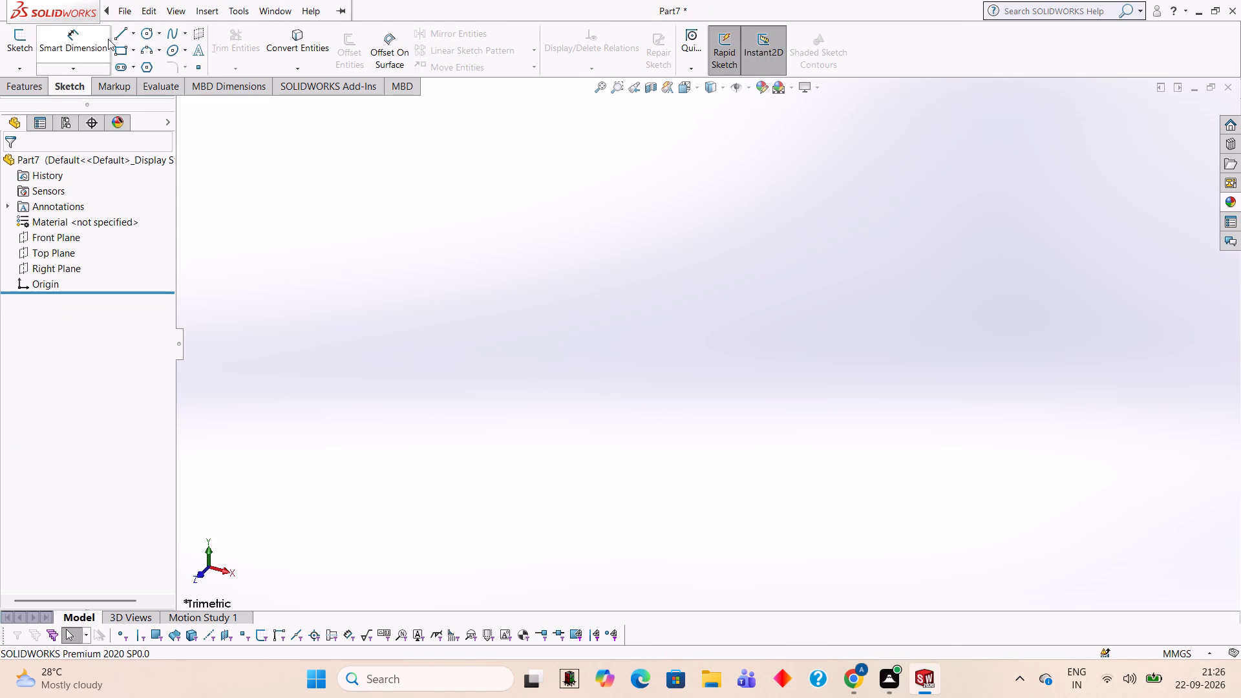
{"action": "left_click", "coordinate": [59, 241]}
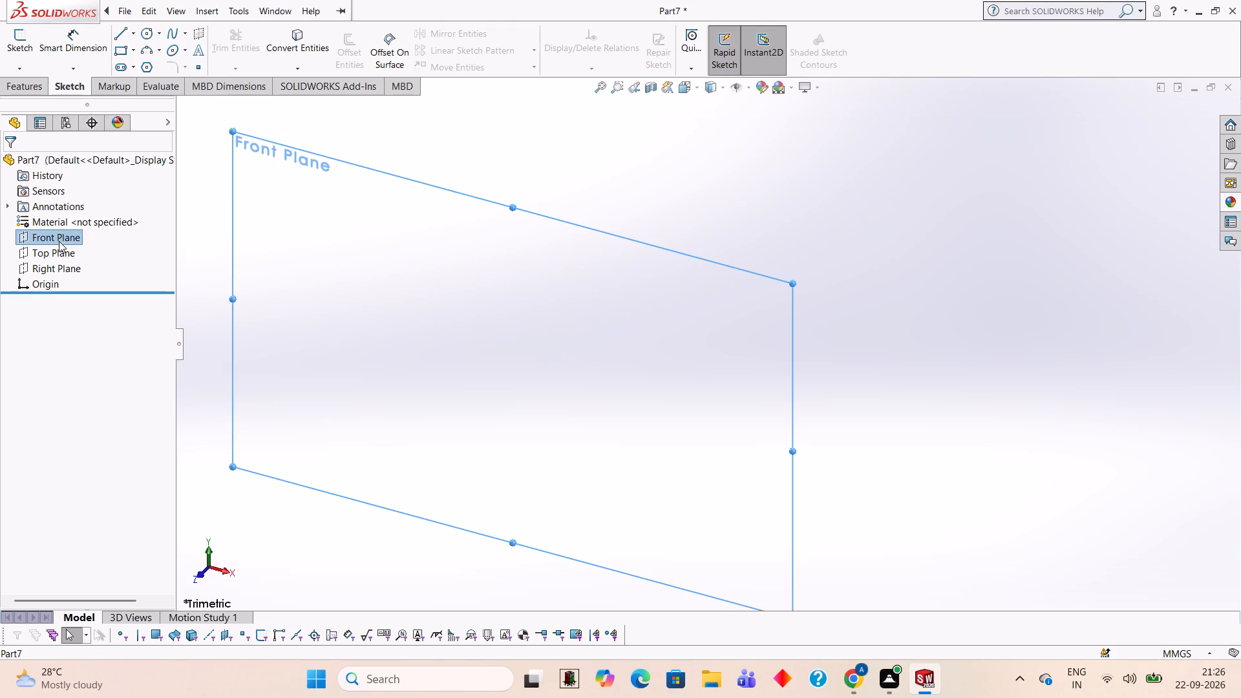
{"action": "left_click", "coordinate": [70, 222]}
{"action": "left_click", "coordinate": [525, 315]}
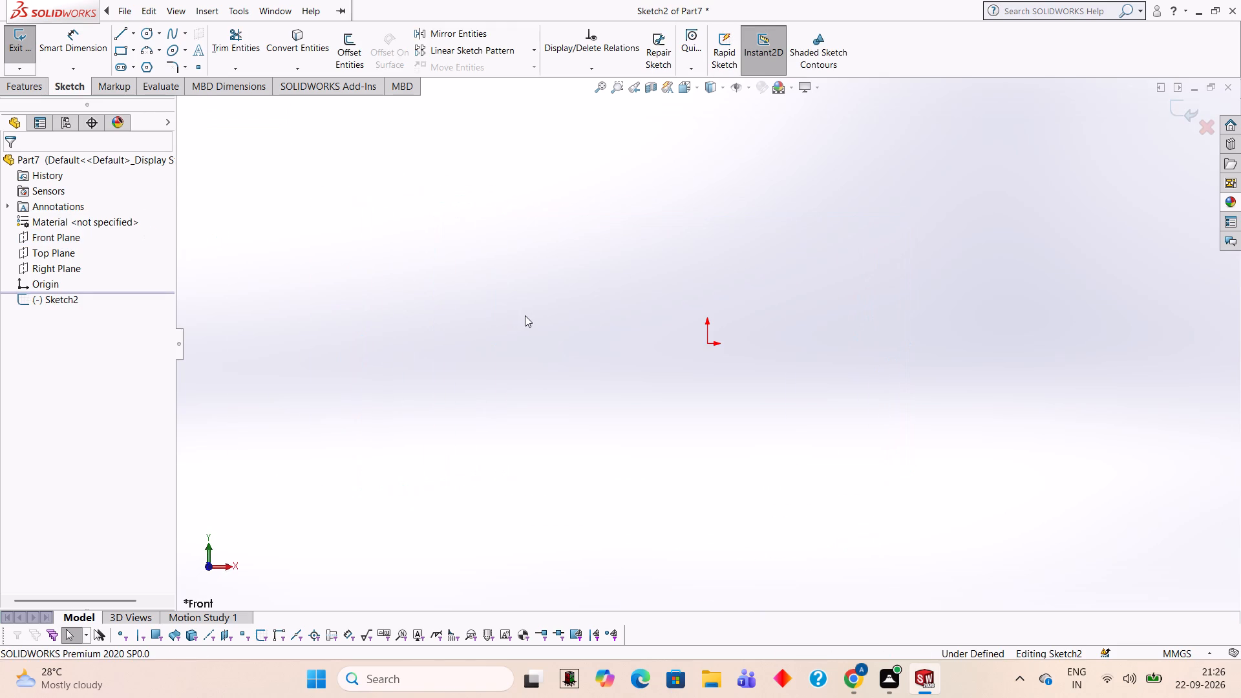
{"action": "left_click", "coordinate": [129, 30]}
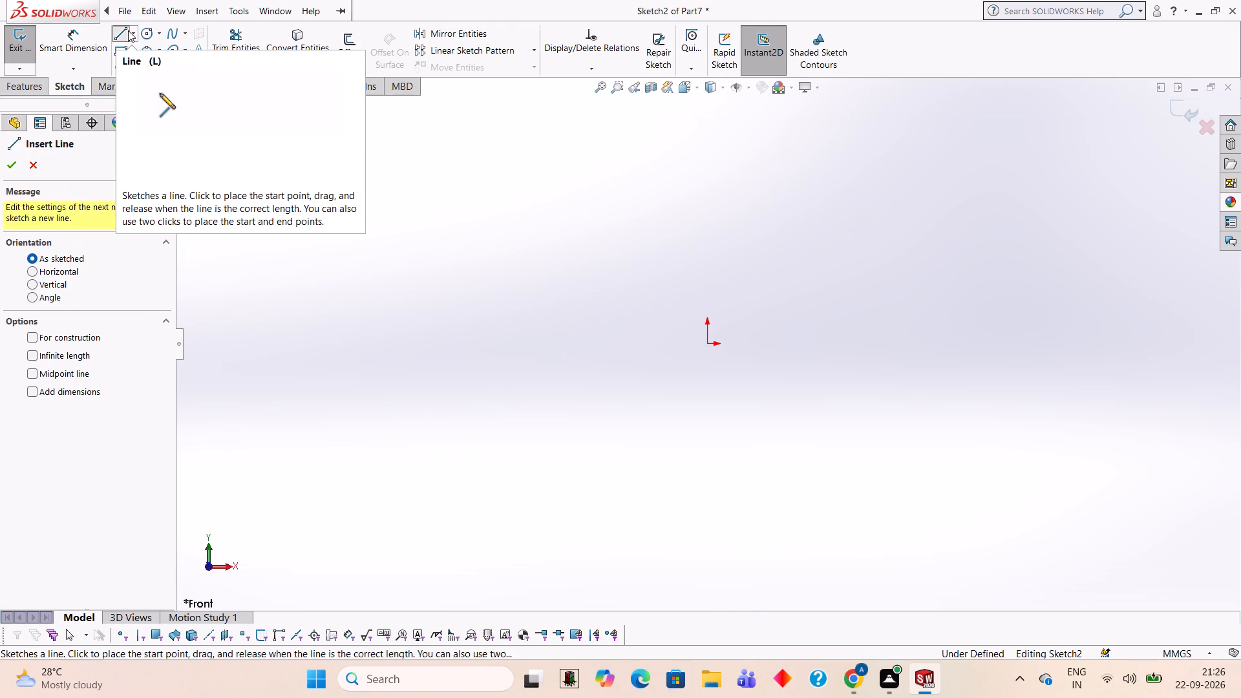
{"action": "left_click", "coordinate": [709, 343]}
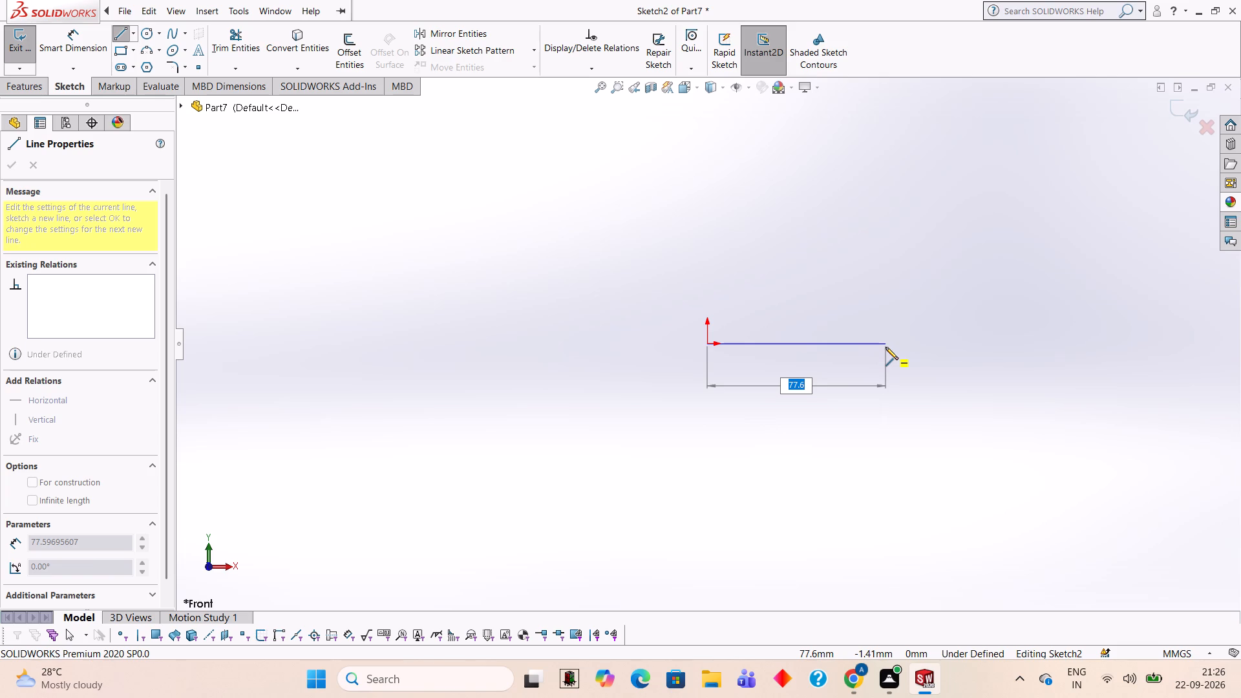
{"action": "type", "text": "50"}
{"action": "key", "text": "Return"}
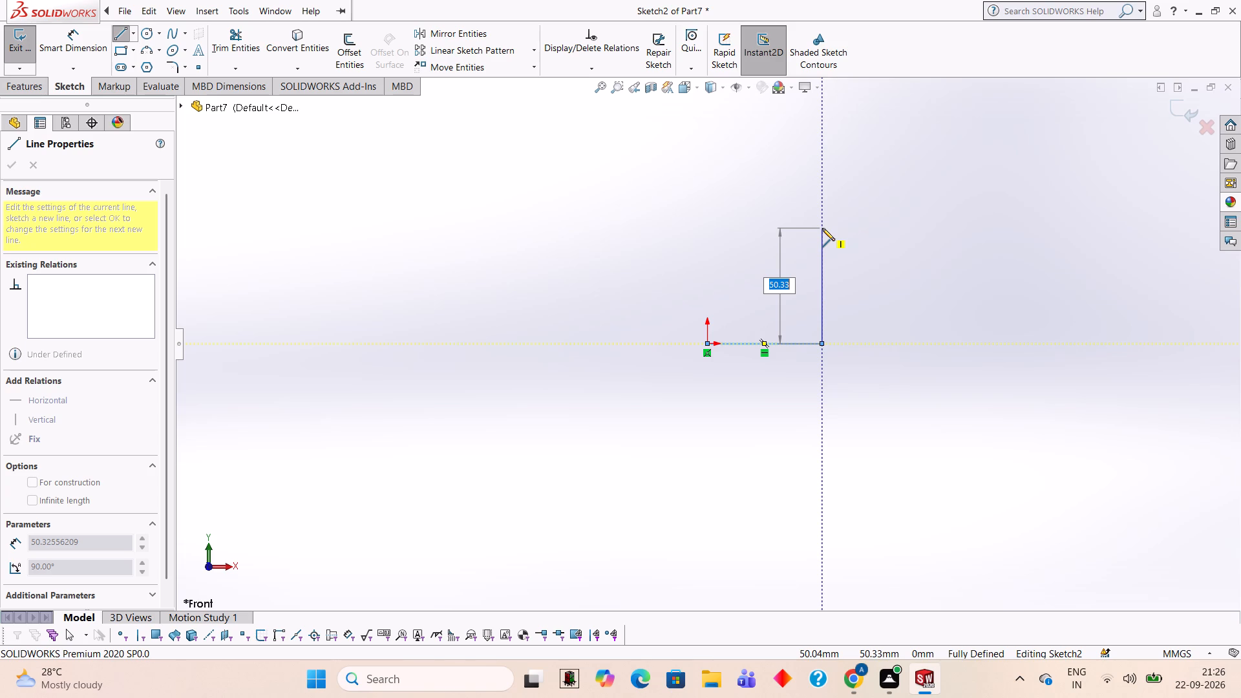
{"action": "key", "text": "7"}
{"action": "type", "text": ".5"}
{"action": "key", "text": "Return"}
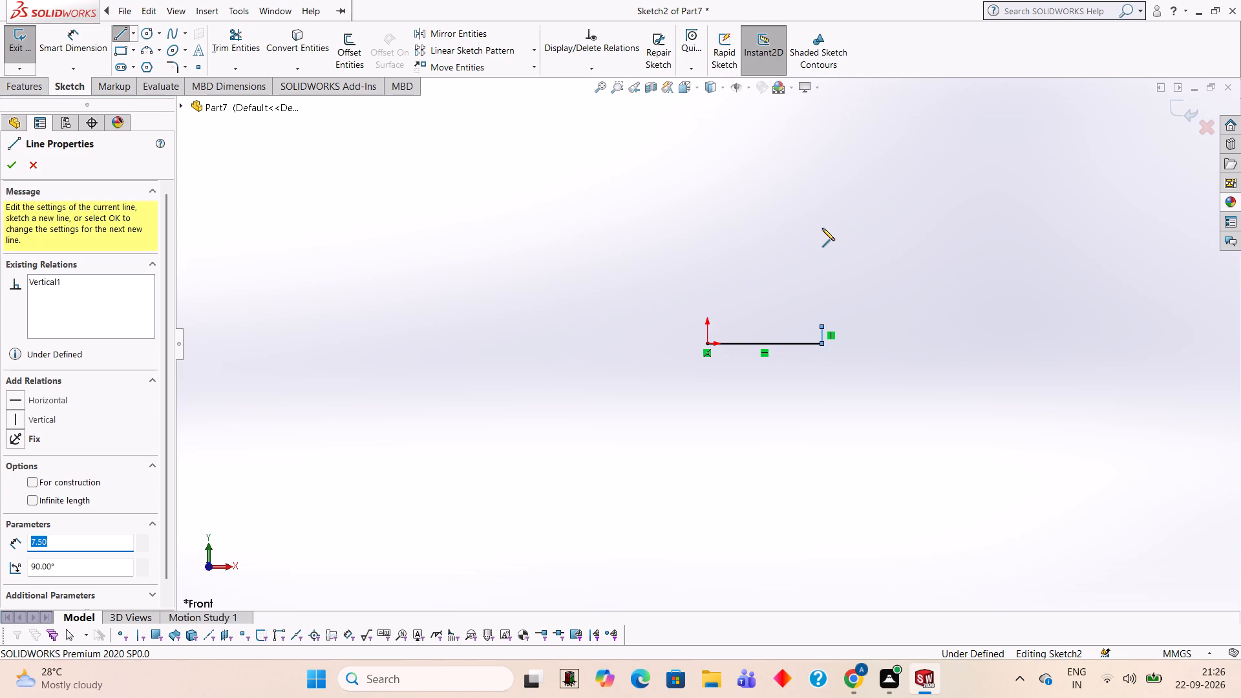
Sketch a 15 mm diameter circle centred on the upper end of the 7.5 mm vertical line.
{"action": "left_click", "coordinate": [140, 37]}
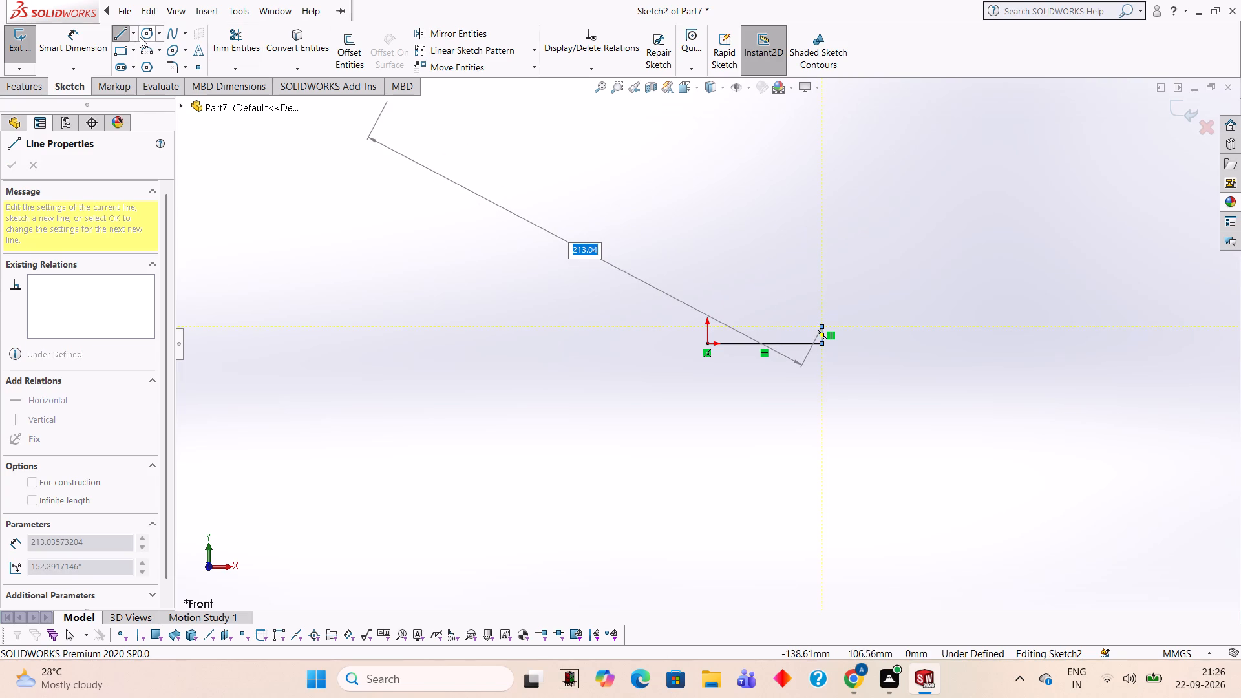
{"action": "left_click", "coordinate": [823, 325]}
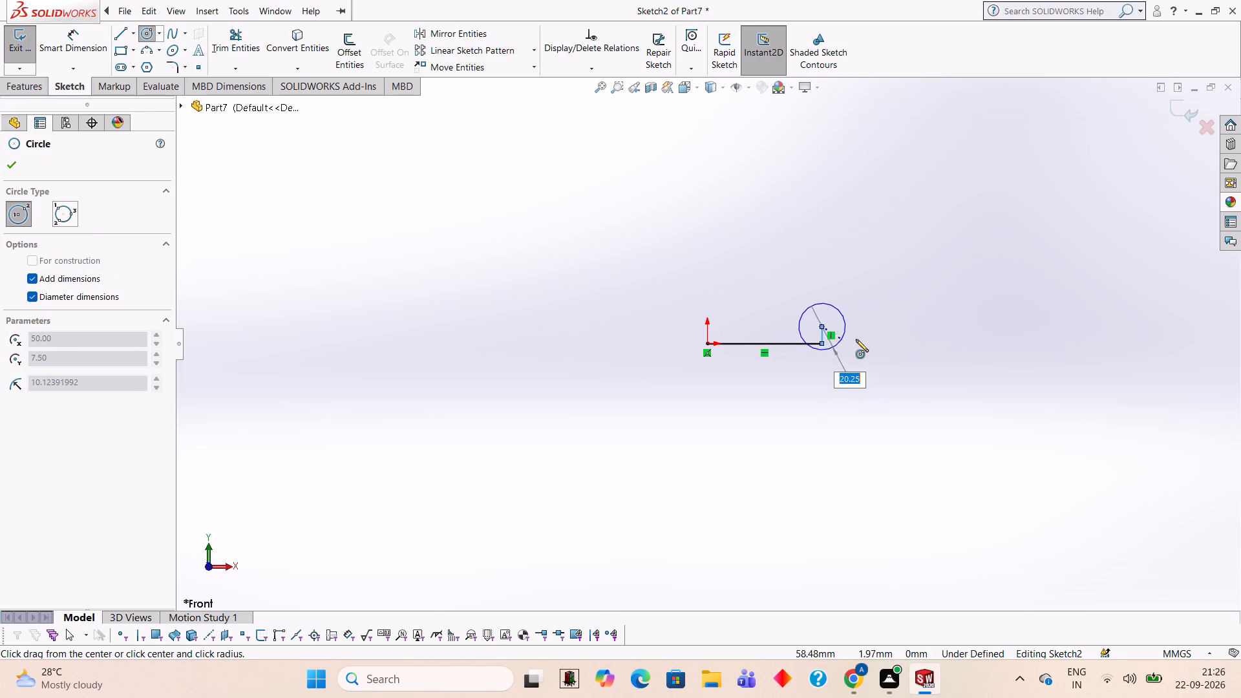
{"action": "type", "text": "15"}
{"action": "key", "text": "Return"}
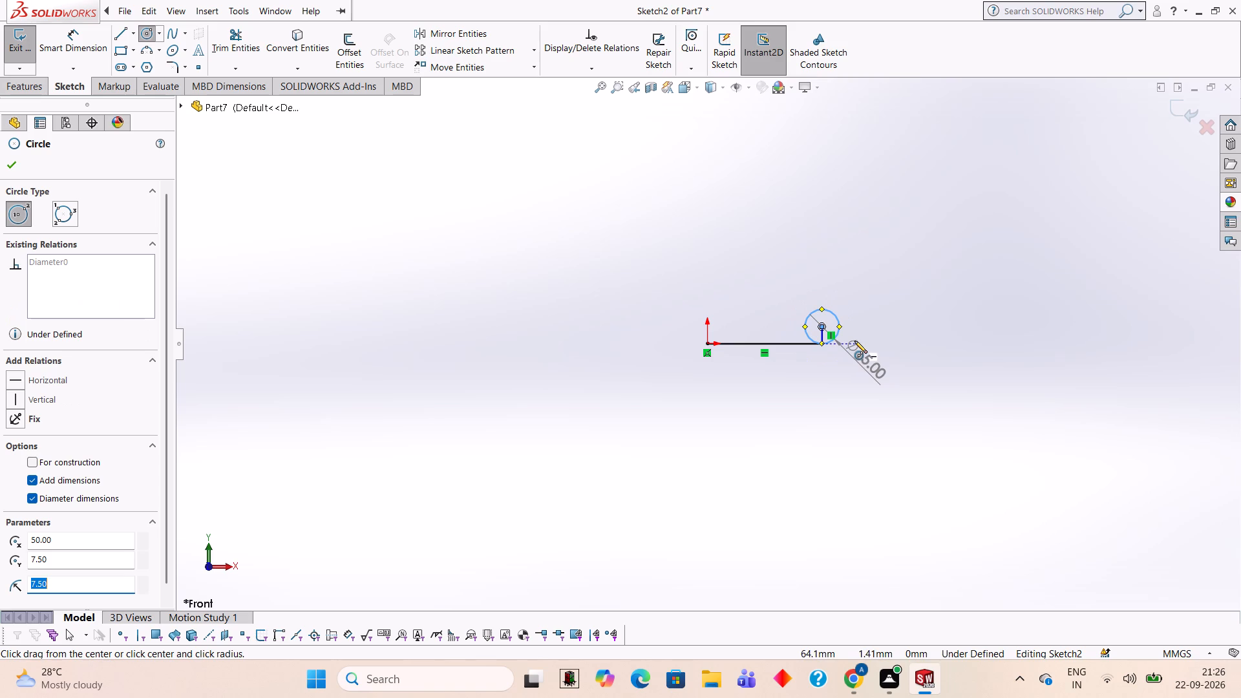
Draw a 50 mm horizontal line from the origin towards -X and a 7.5 mm vertical line up from its end.
{"action": "left_click", "coordinate": [116, 26]}
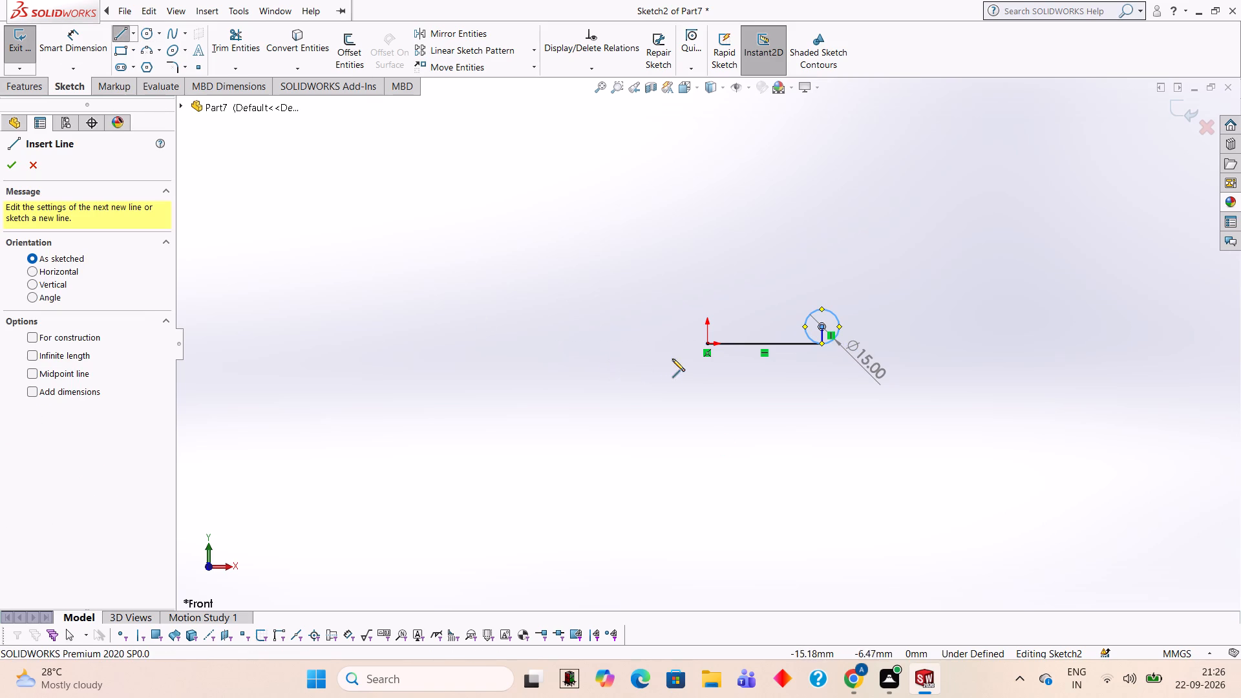
{"action": "left_click", "coordinate": [705, 341]}
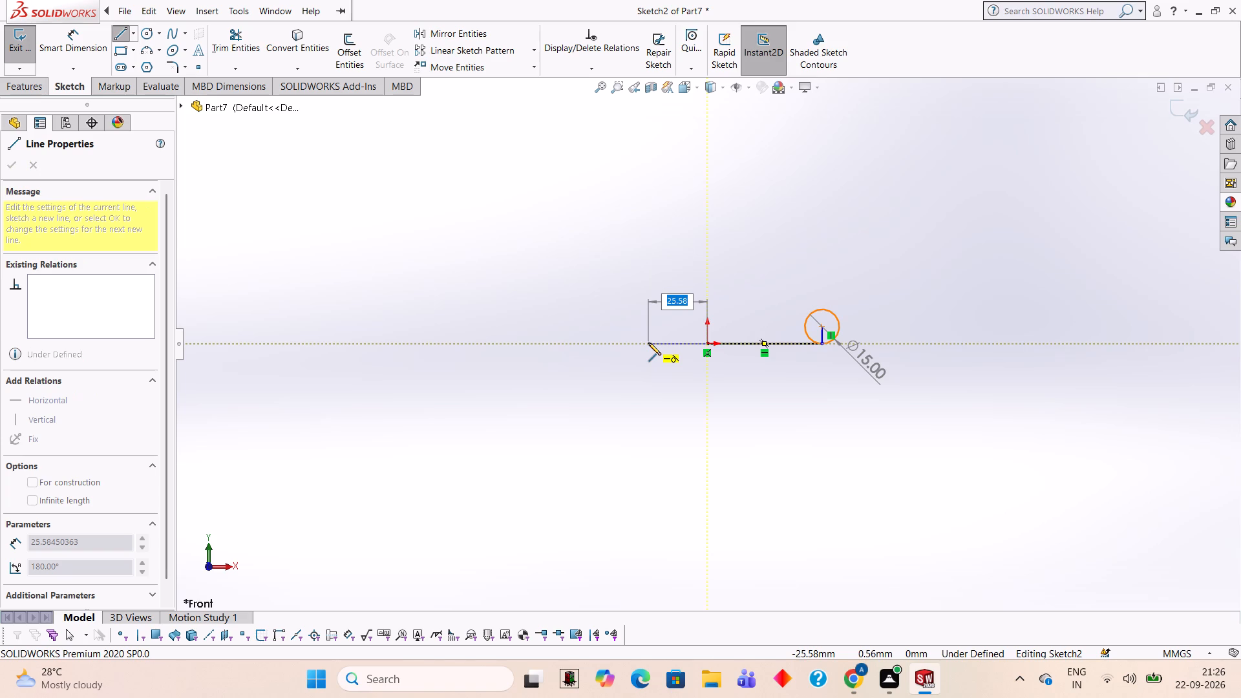
{"action": "type", "text": "50"}
{"action": "key", "text": "Return"}
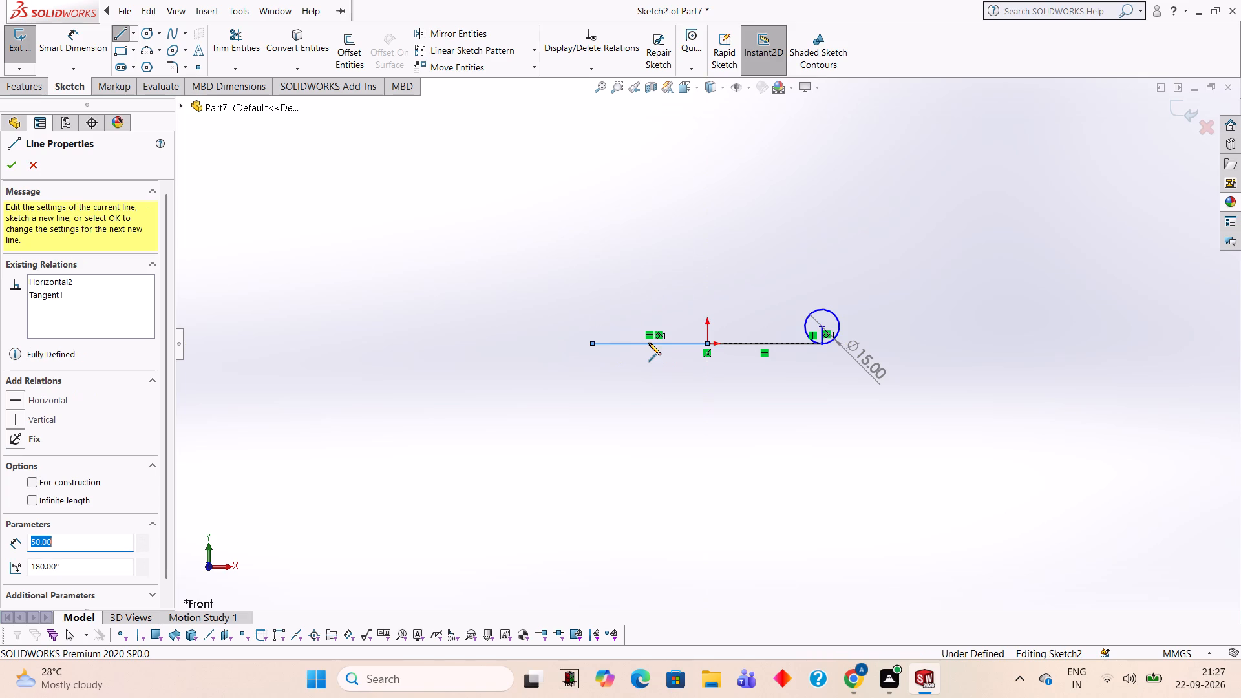
{"action": "type", "text": "7.5"}
{"action": "key", "text": "Return"}
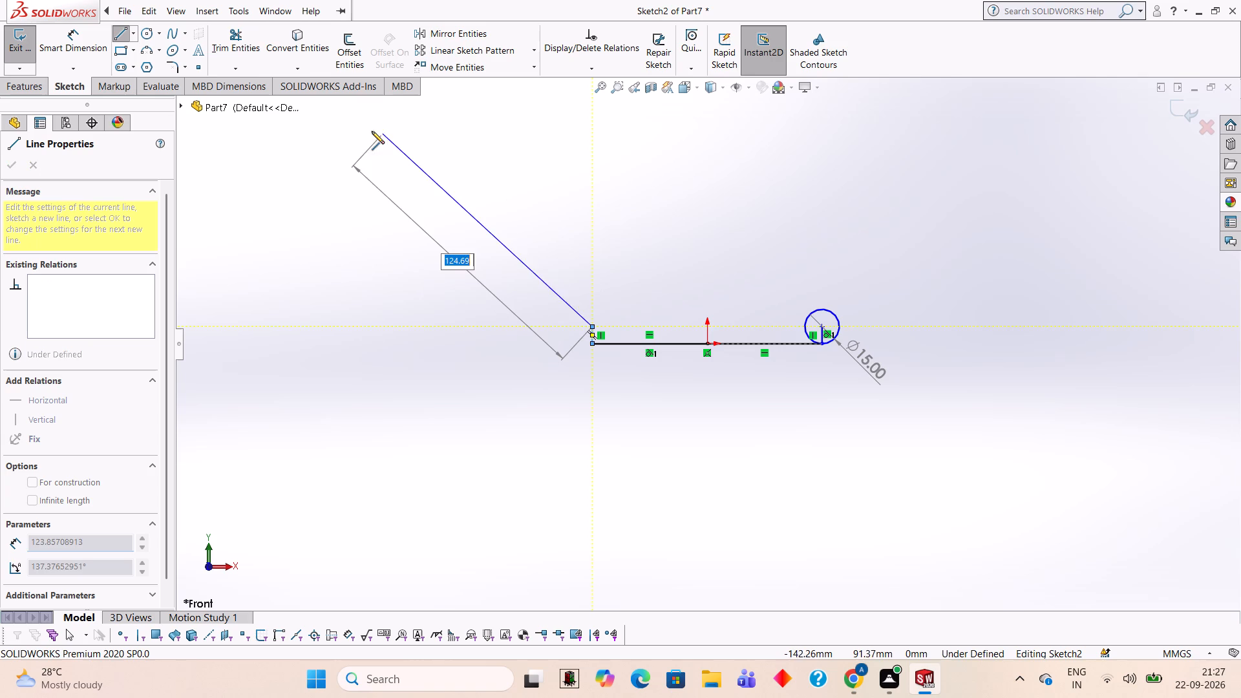
Sketch a 15 mm diameter circle centred on the upper end of the 7.5 mm line at the -X end.
{"action": "left_click", "coordinate": [150, 36]}
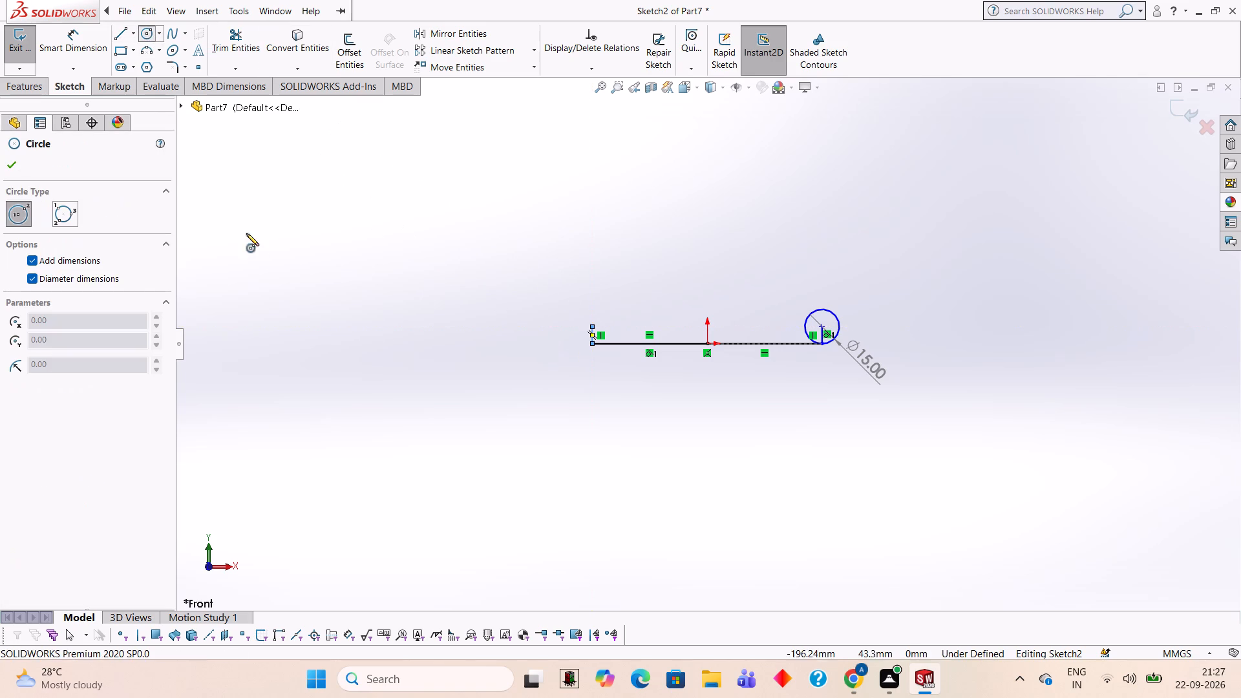
{"action": "left_click", "coordinate": [590, 325]}
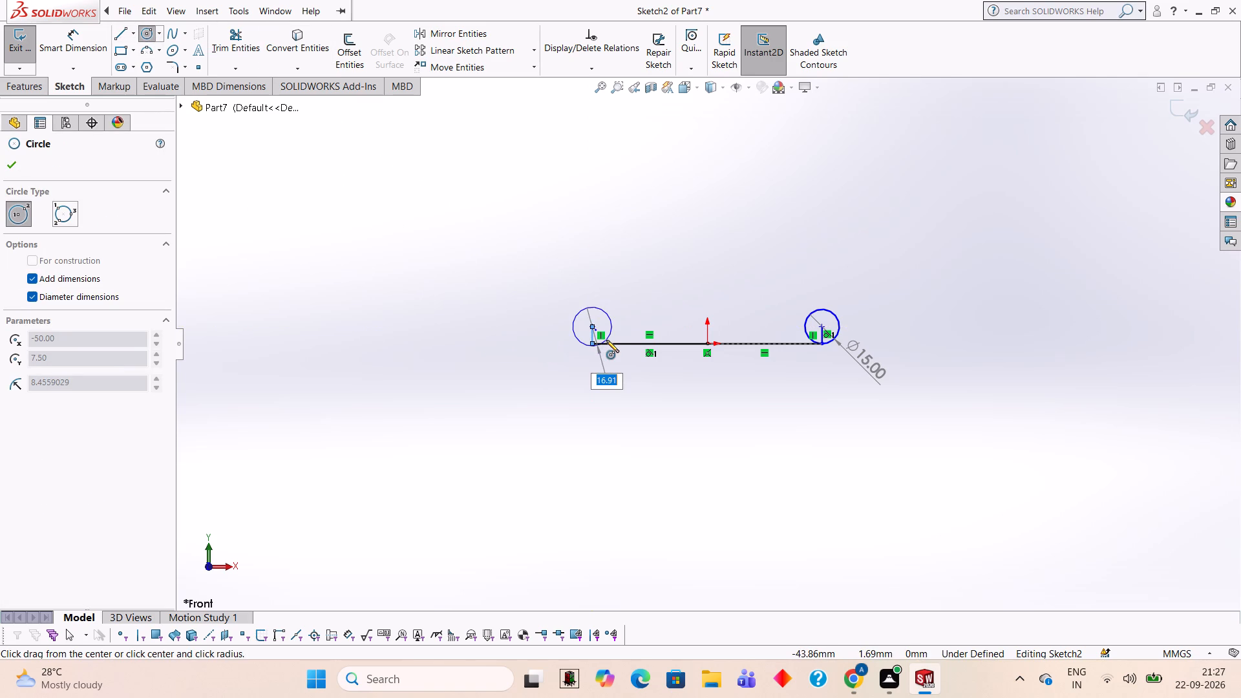
{"action": "key", "text": "7"}
{"action": "key", "text": "BackSpace"}
{"action": "type", "text": "15"}
{"action": "key", "text": "Return"}
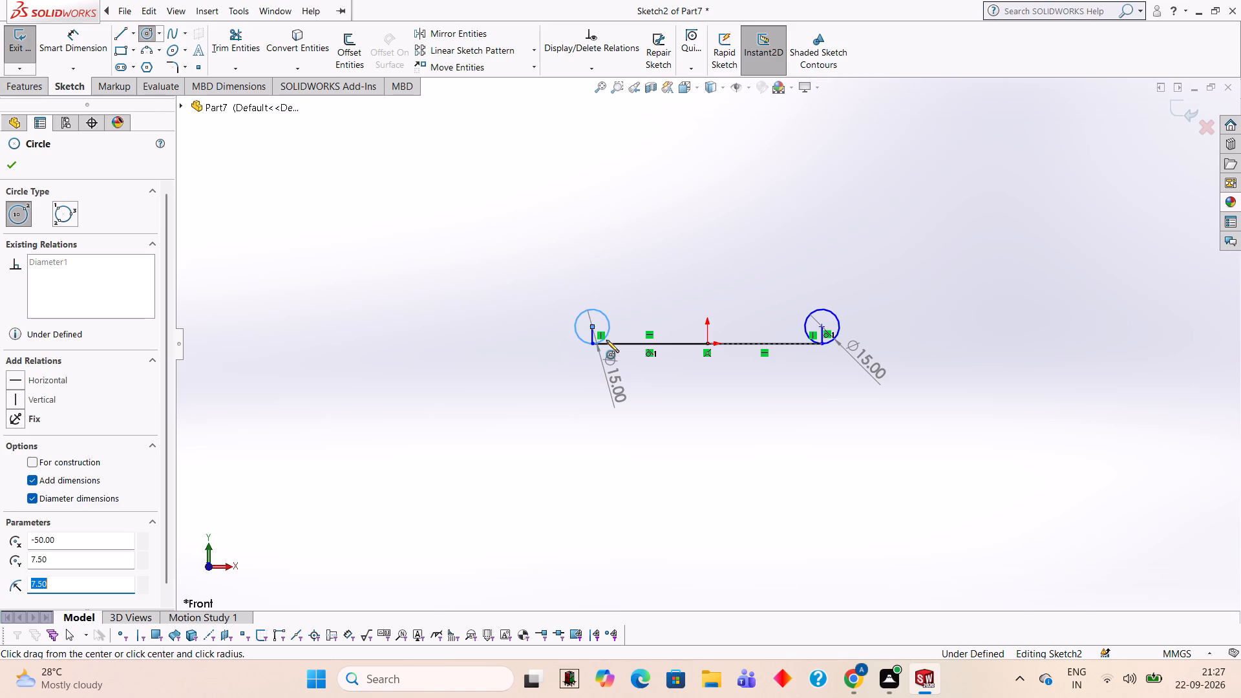
{"action": "scroll", "coordinate": [695, 435], "scroll_direction": "down", "scroll_amount": 2}
{"action": "scroll", "coordinate": [809, 157], "scroll_direction": "up", "scroll_amount": 2}
{"action": "scroll", "coordinate": [800, 178], "scroll_direction": "down", "scroll_amount": 2}
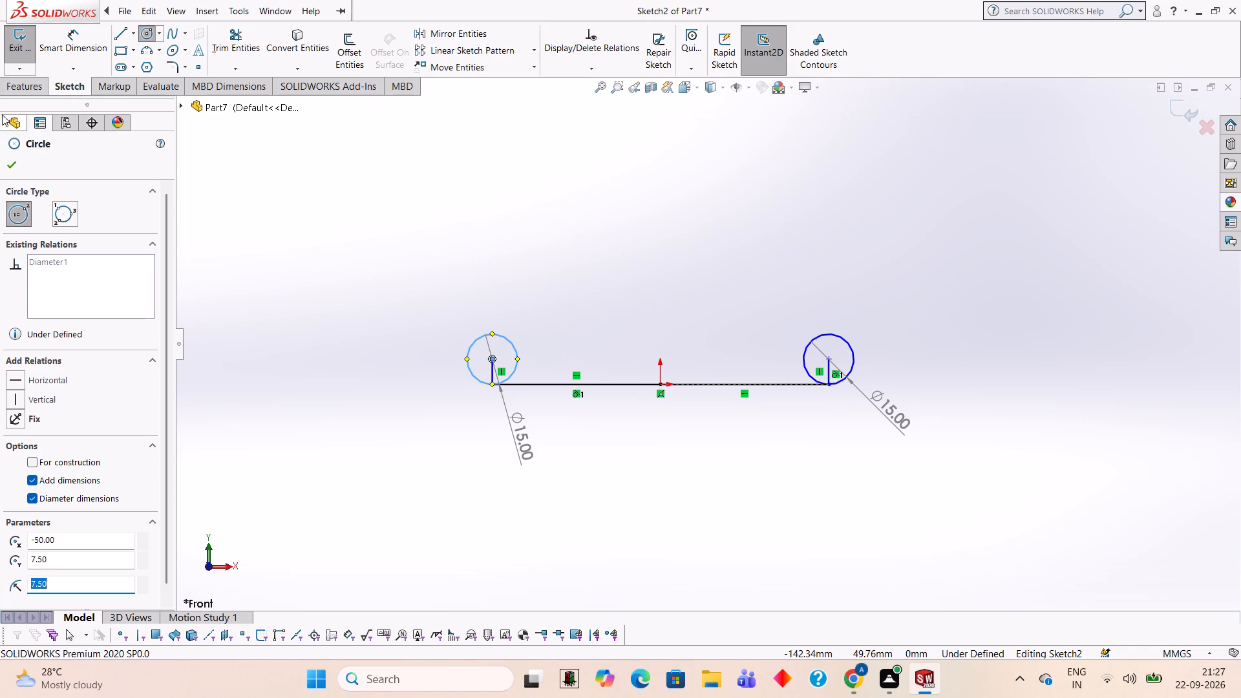
{"action": "left_click", "coordinate": [339, 159]}
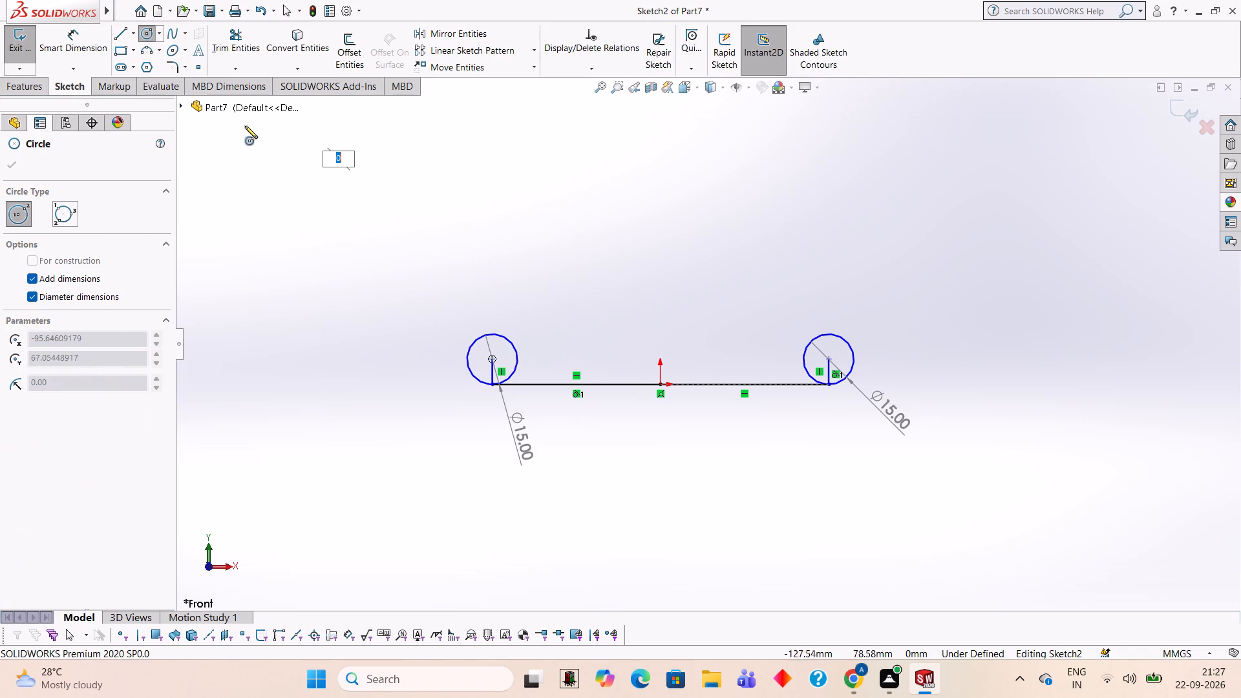
{"action": "key", "text": "Escape"}
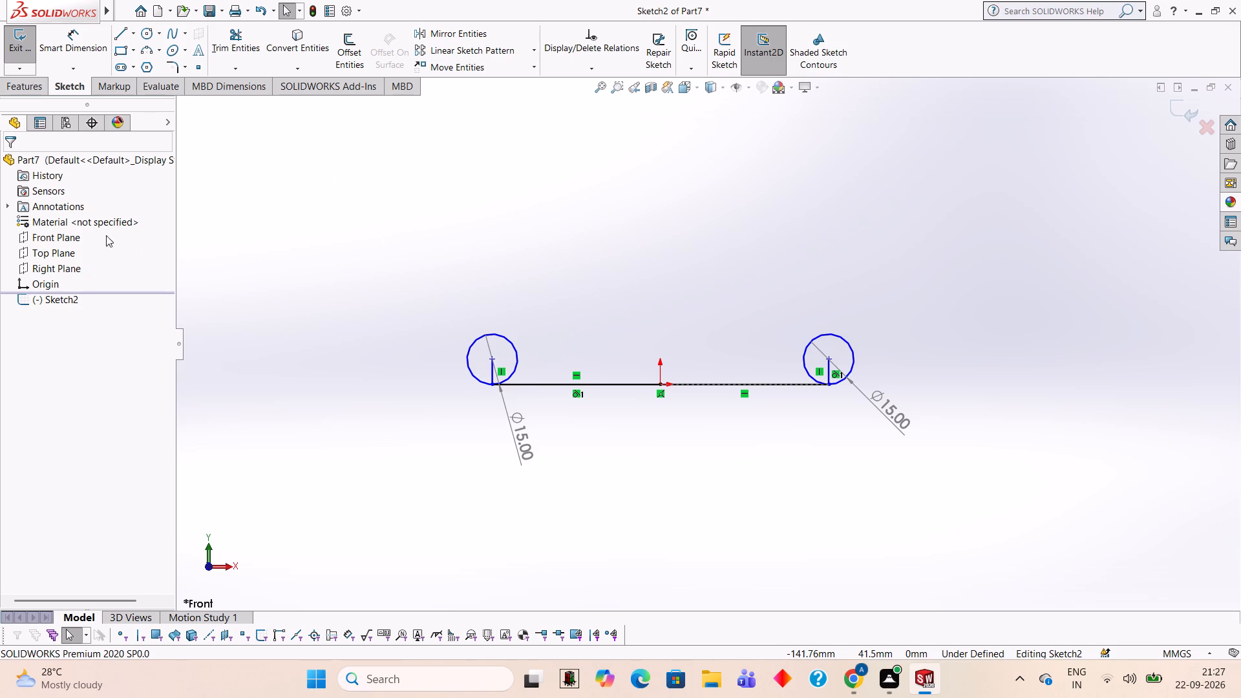
Draw a 40 mm vertical line up from the -X circle's outer quadrant point, followed by a 7.5 mm horizontal line inward from its top.
{"action": "scroll", "coordinate": [408, 150], "scroll_direction": "down", "scroll_amount": 1}
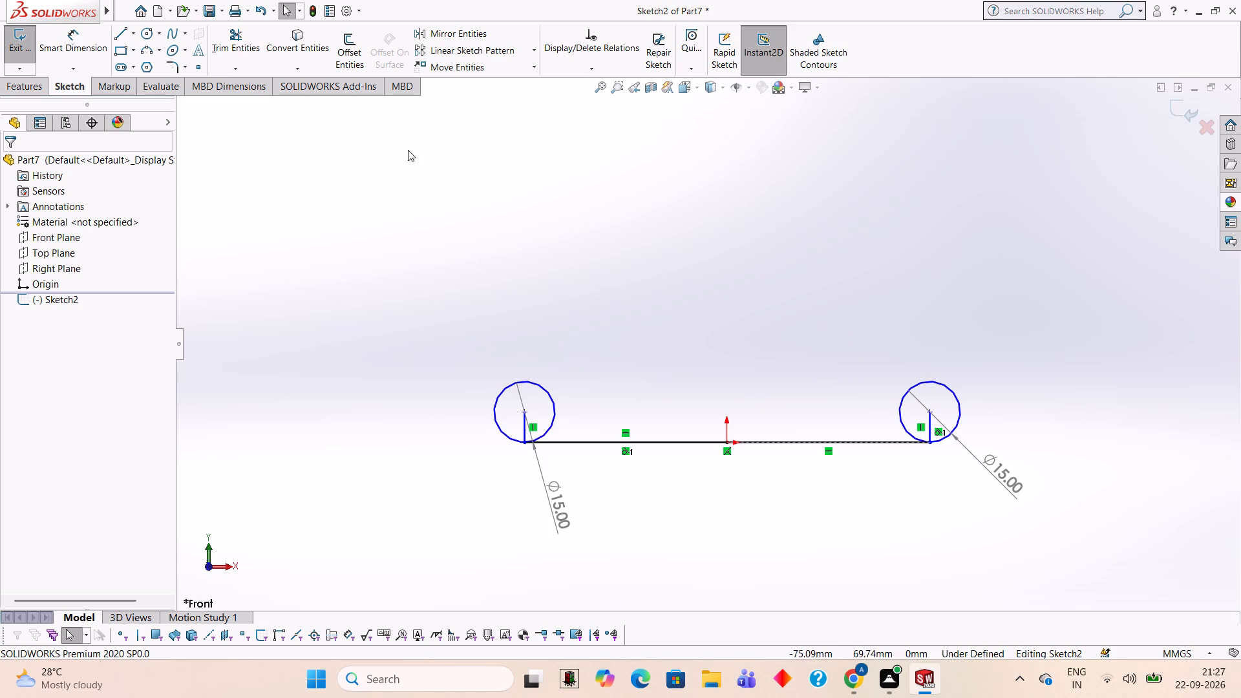
{"action": "left_click", "coordinate": [119, 26]}
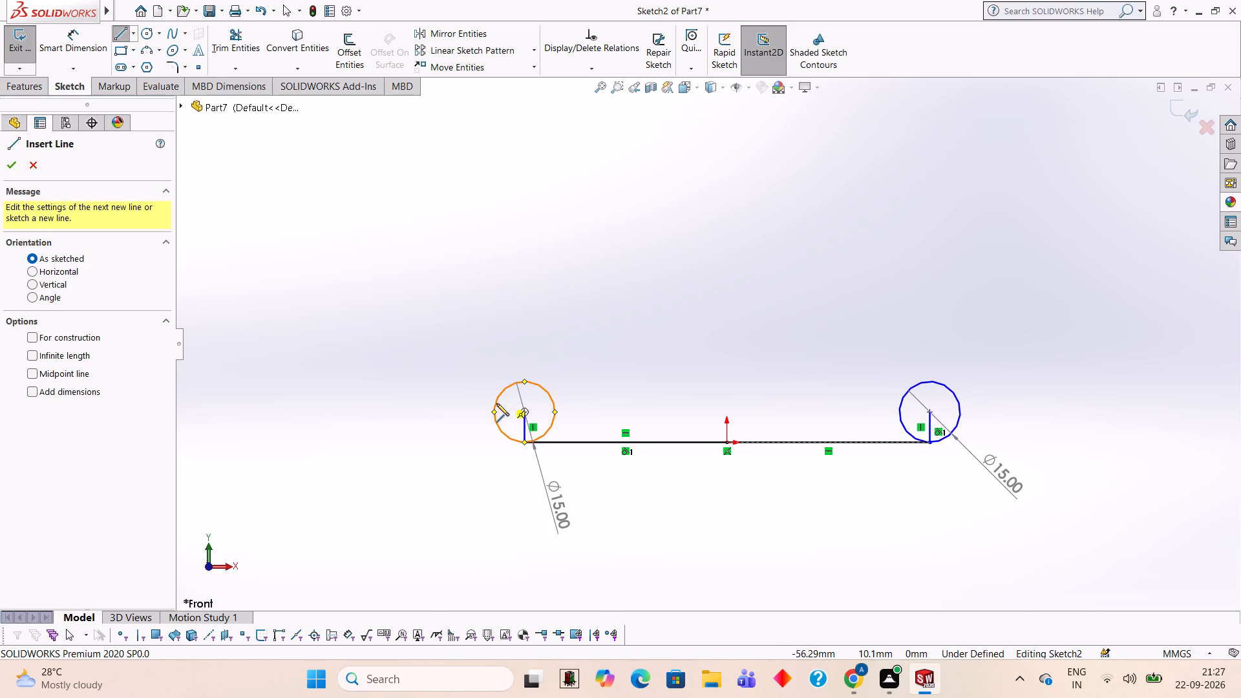
{"action": "left_click", "coordinate": [493, 410]}
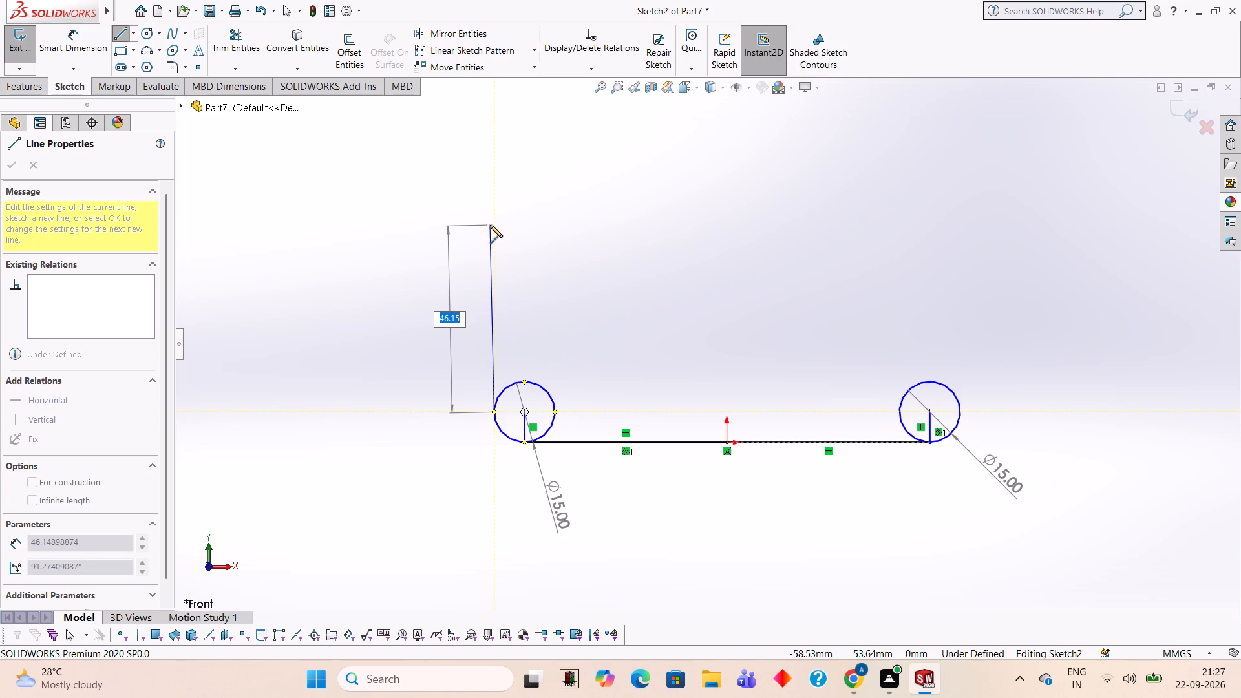
{"action": "type", "text": "40"}
{"action": "key", "text": "Return"}
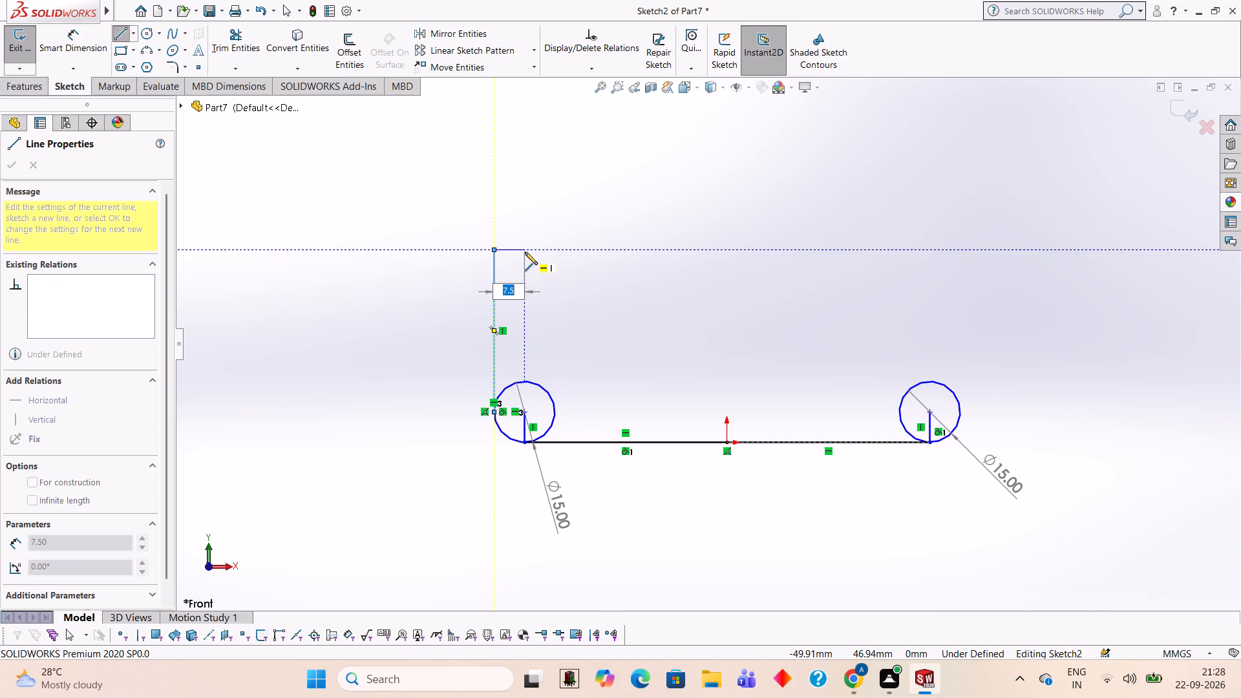
{"action": "type", "text": "7.5"}
{"action": "key", "text": "Return"}
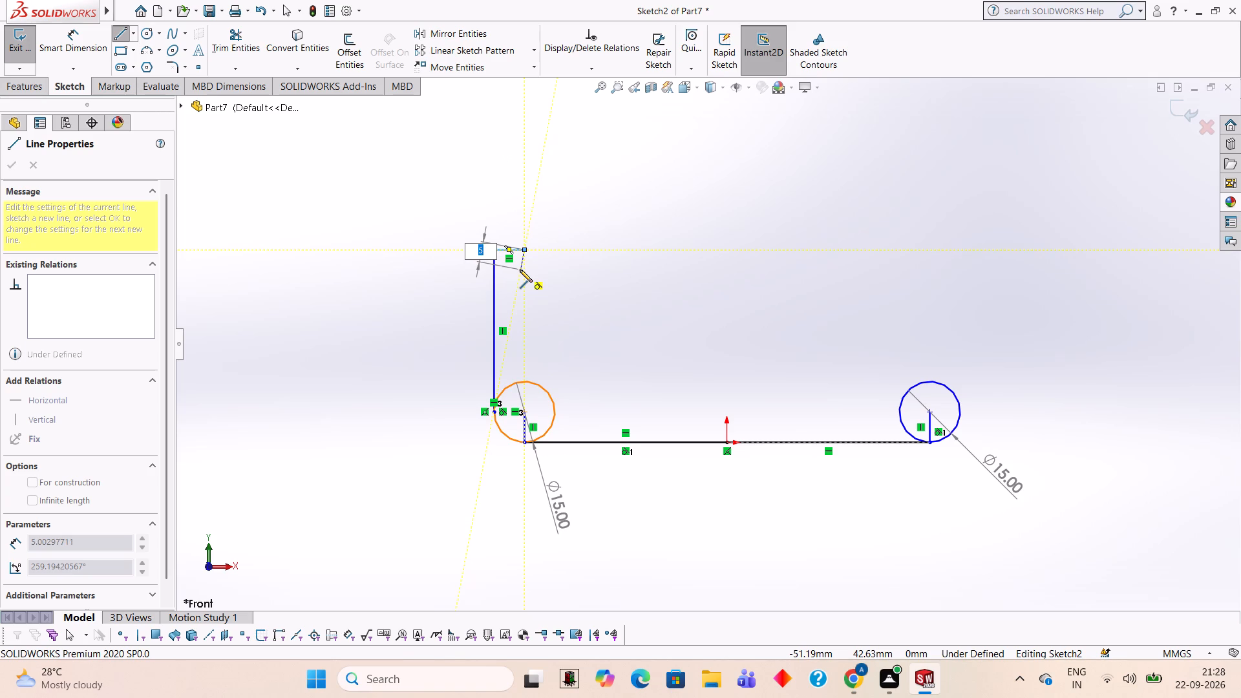
{"action": "key", "text": "Escape"}
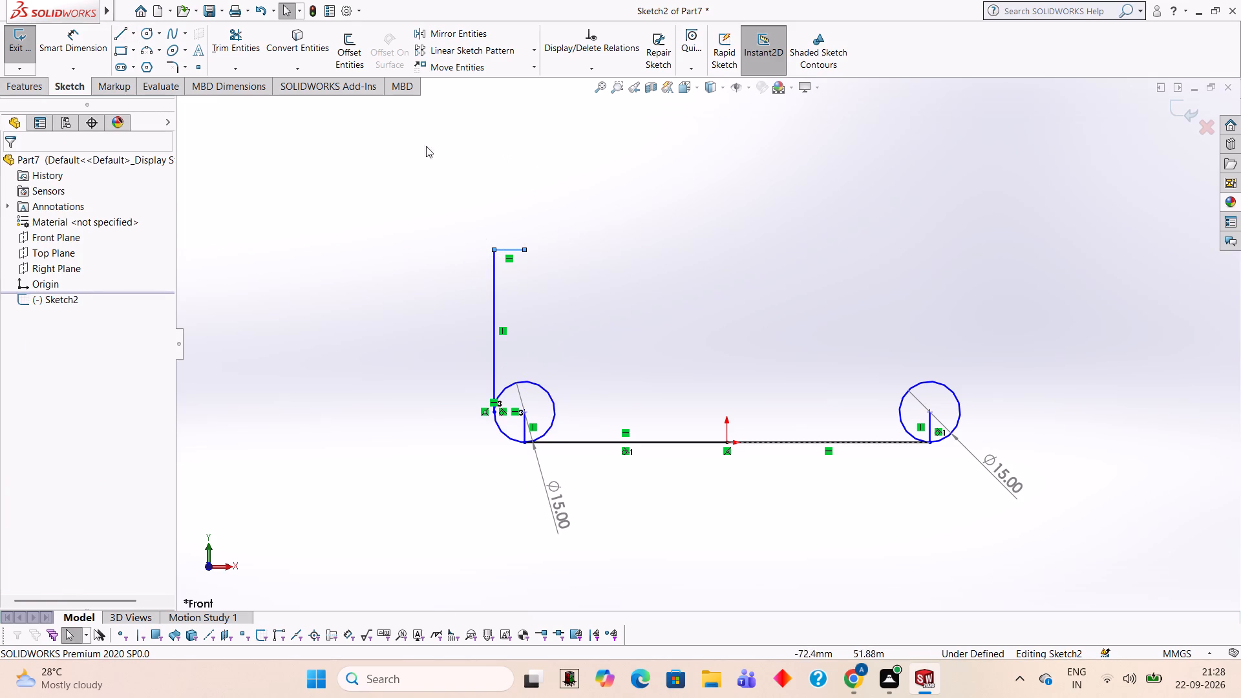
Sketch a 15 mm diameter circle centred on the inner end of the upper 7.5 mm horizontal line.
{"action": "left_click", "coordinate": [147, 28]}
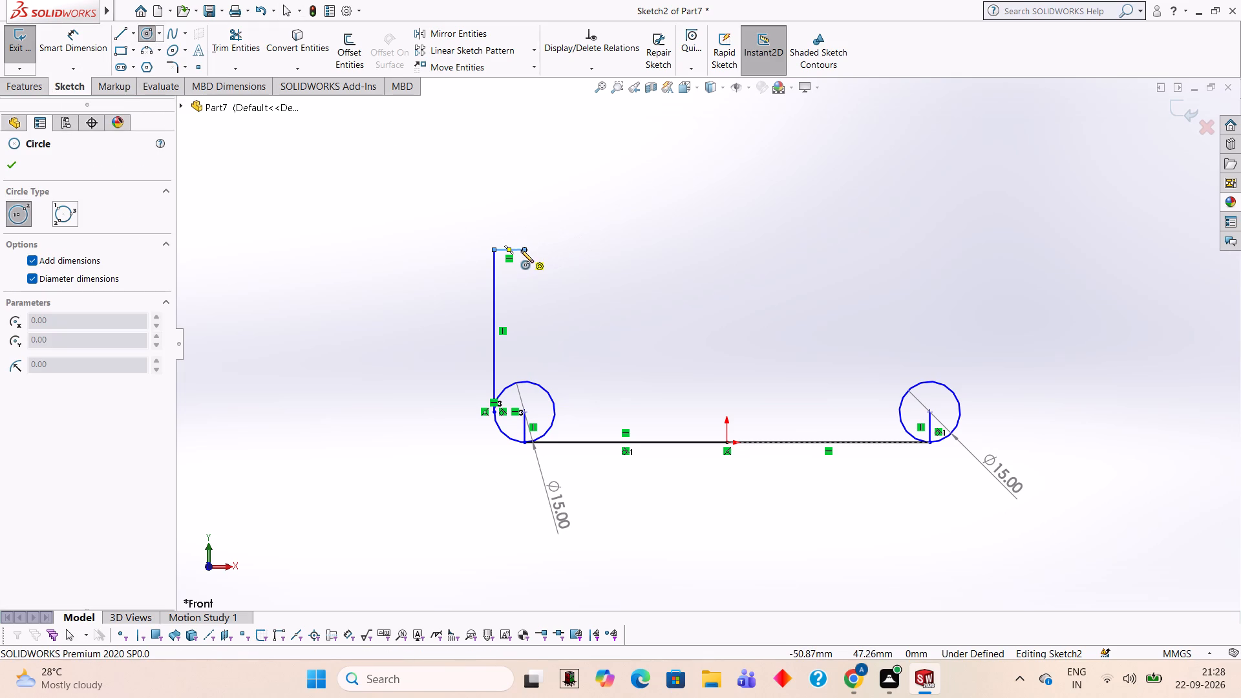
{"action": "left_click", "coordinate": [522, 249]}
{"action": "type", "text": "15"}
{"action": "key", "text": "Return"}
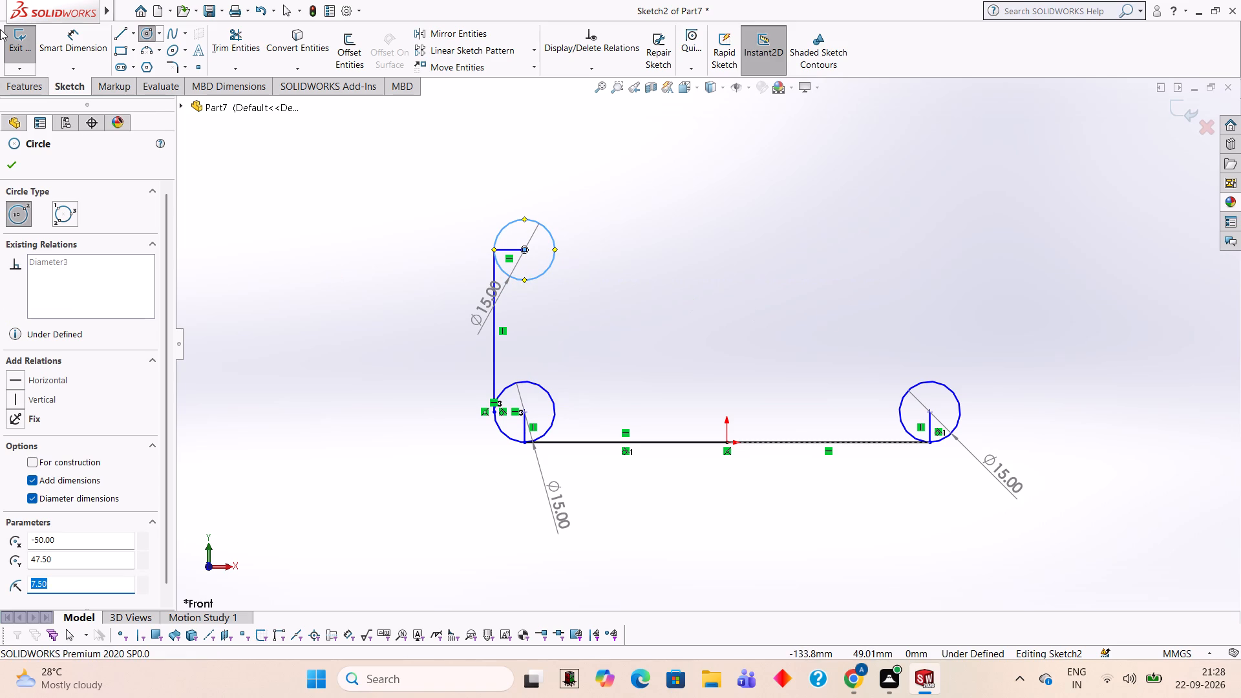
Start a line at the outer quadrant point of the circle at the +X end of the base.
{"action": "left_click", "coordinate": [116, 31]}
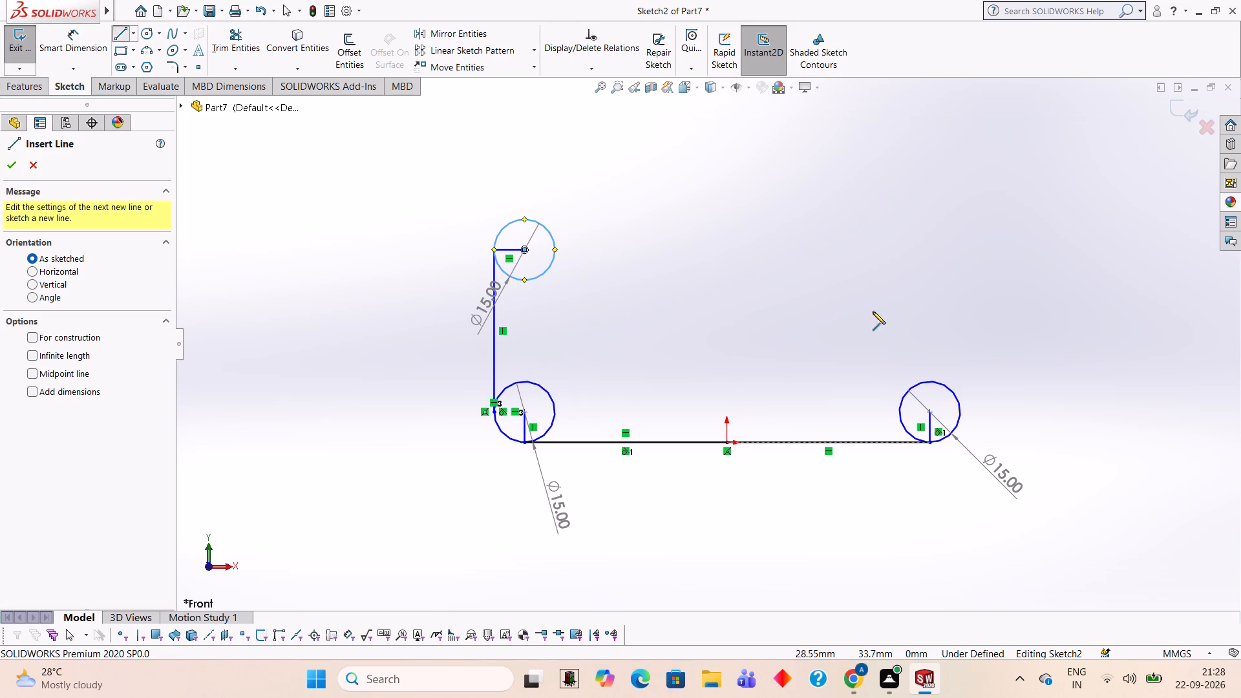
{"action": "left_click", "coordinate": [959, 412]}
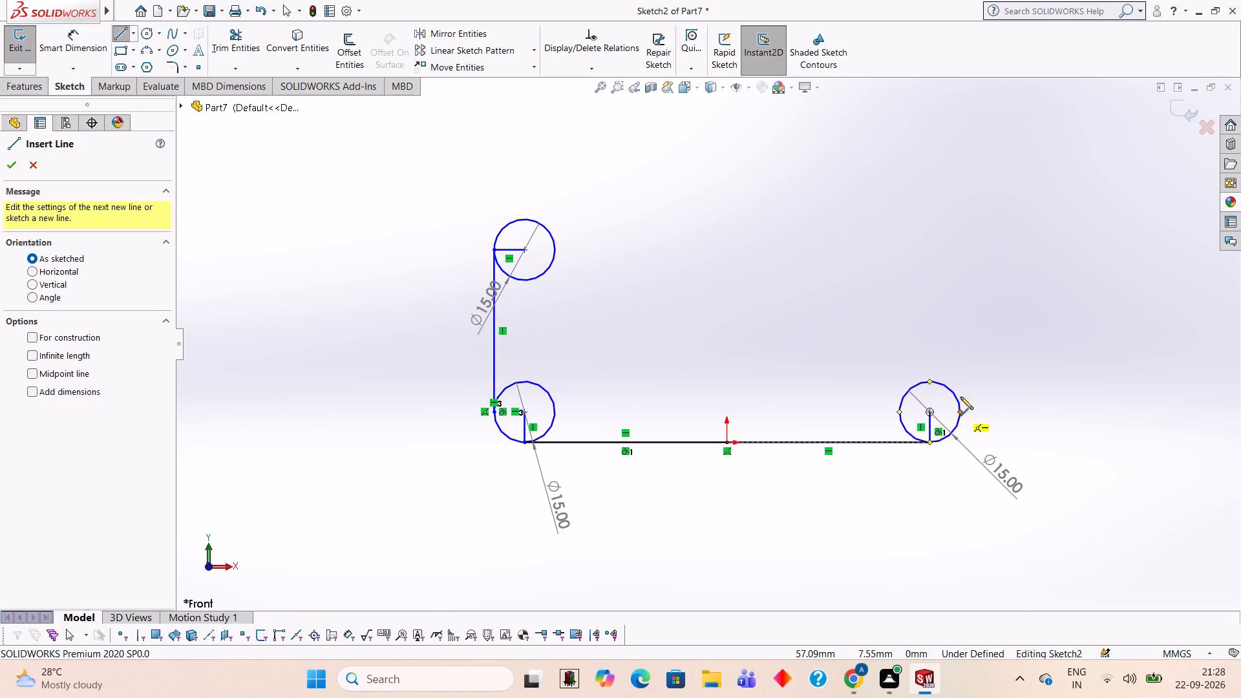
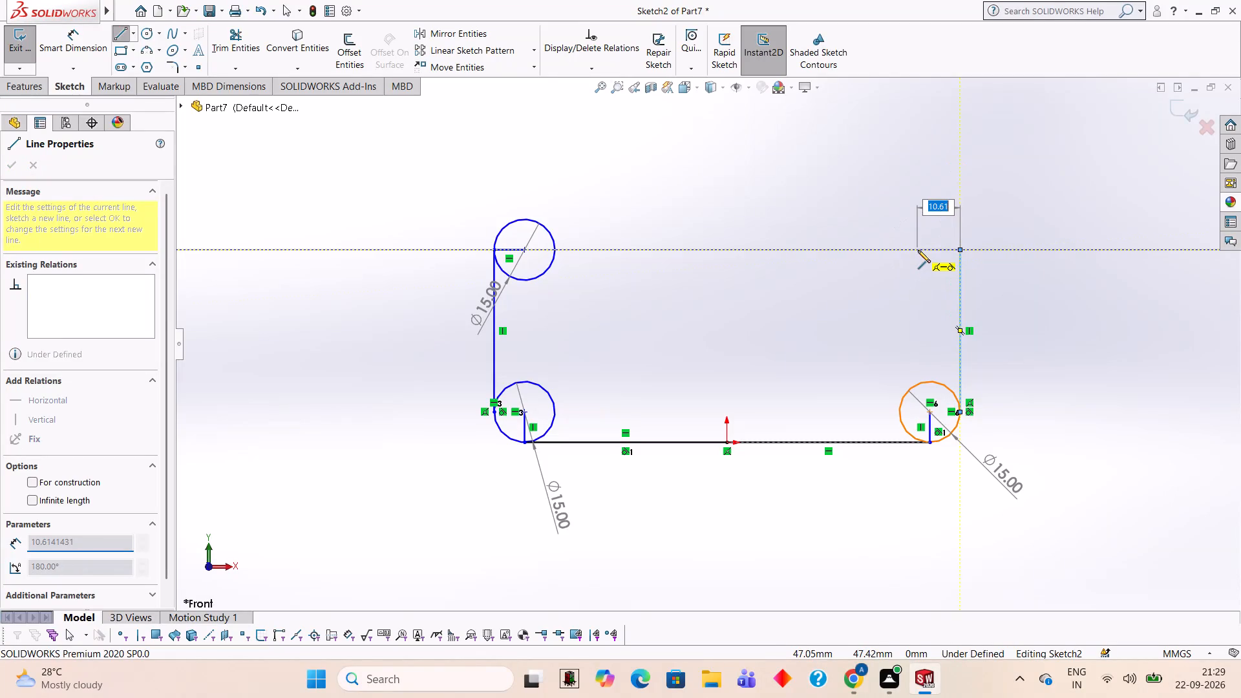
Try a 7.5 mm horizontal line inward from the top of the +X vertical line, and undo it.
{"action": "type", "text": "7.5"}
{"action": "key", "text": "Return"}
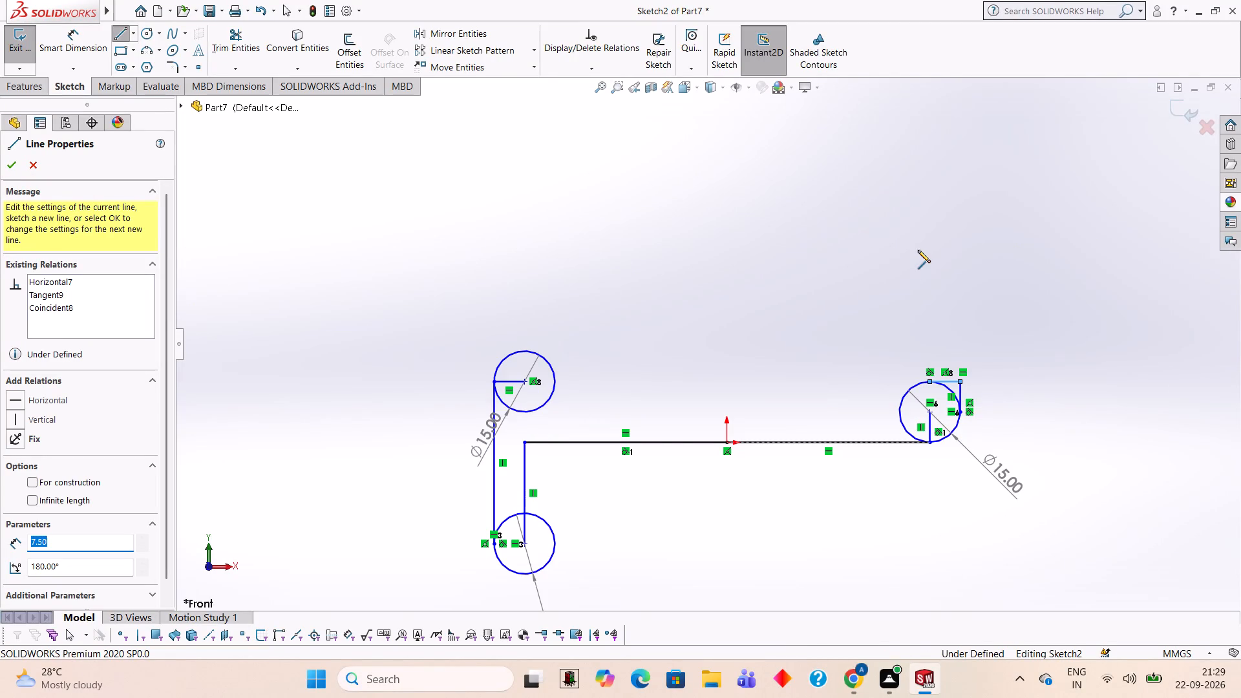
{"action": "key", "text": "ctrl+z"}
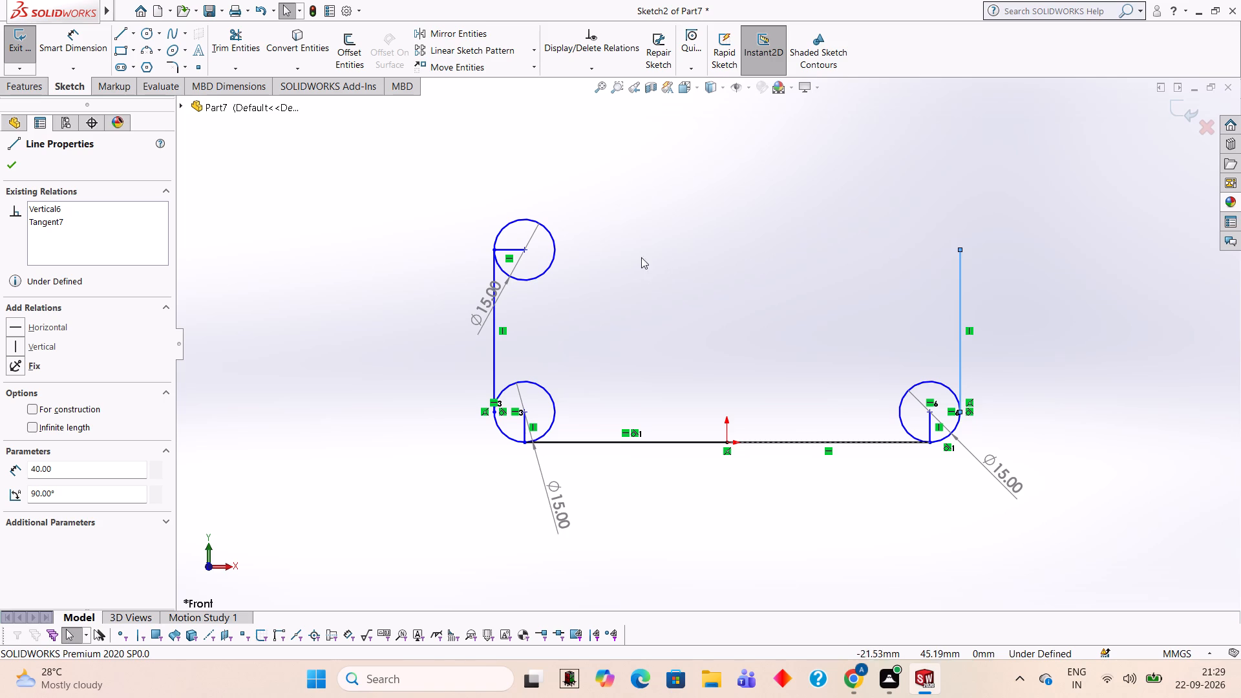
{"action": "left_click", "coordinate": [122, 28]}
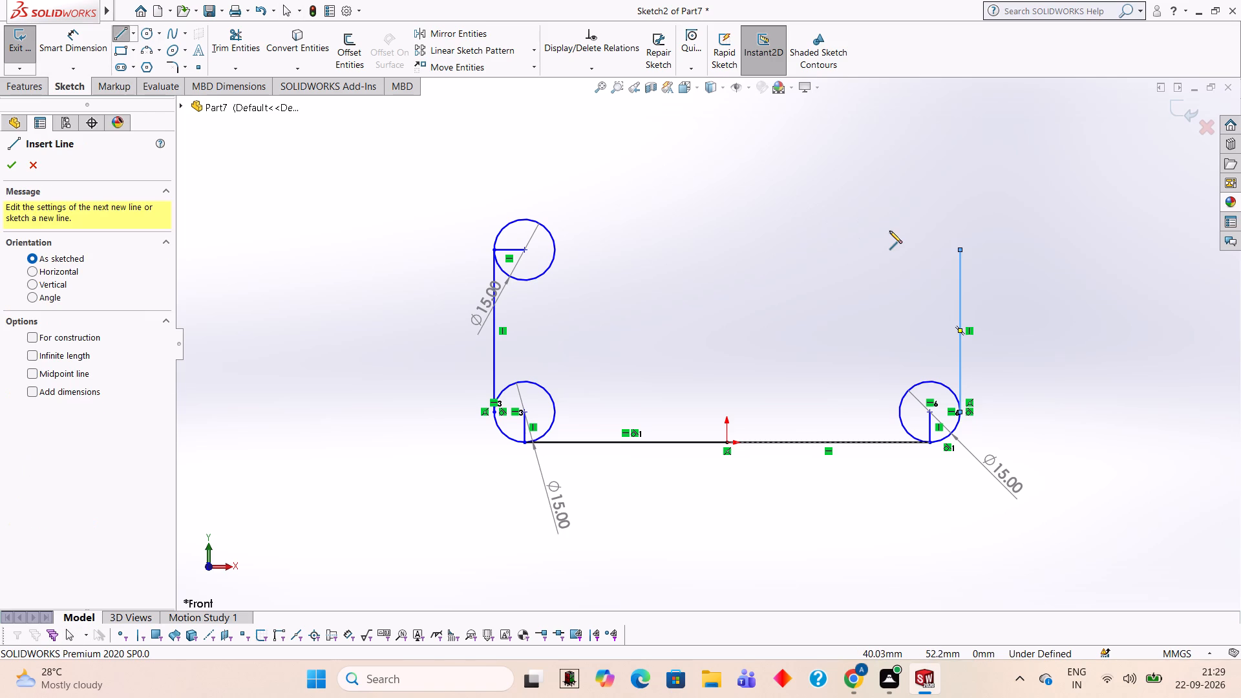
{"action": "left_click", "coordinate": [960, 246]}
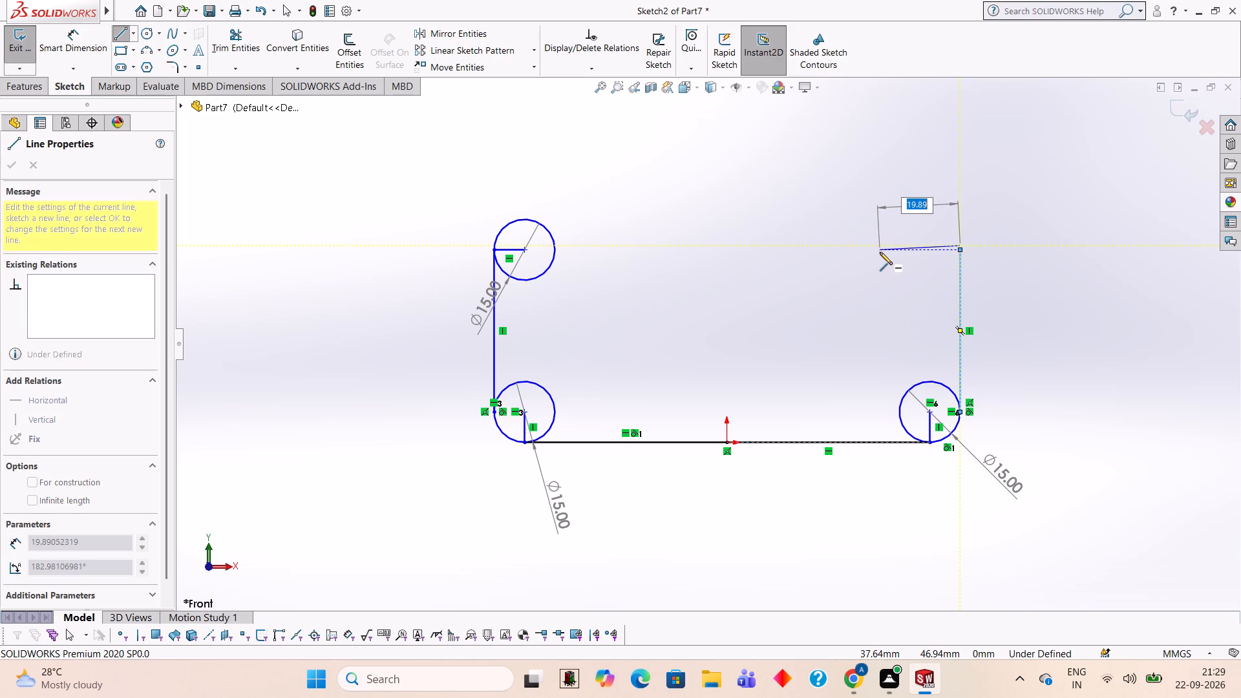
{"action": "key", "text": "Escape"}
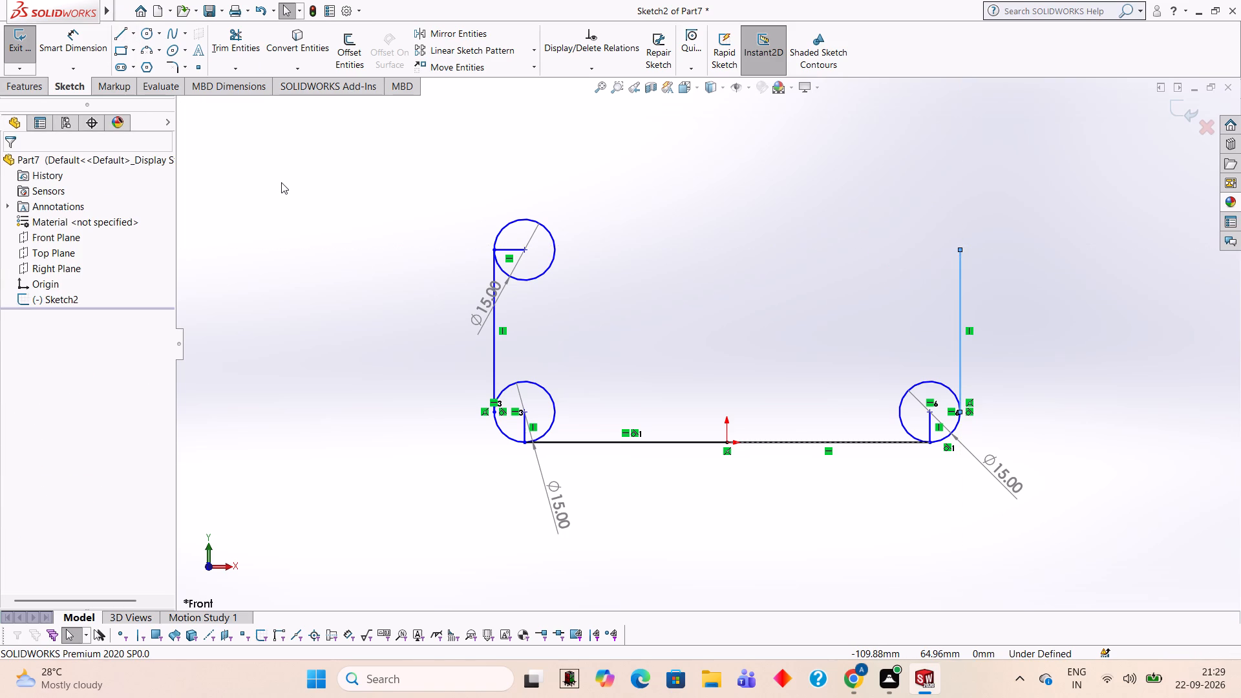
Draw a 7.5 mm horizontal line inward from the top of the vertical line at the +X end.
{"action": "left_click", "coordinate": [117, 33]}
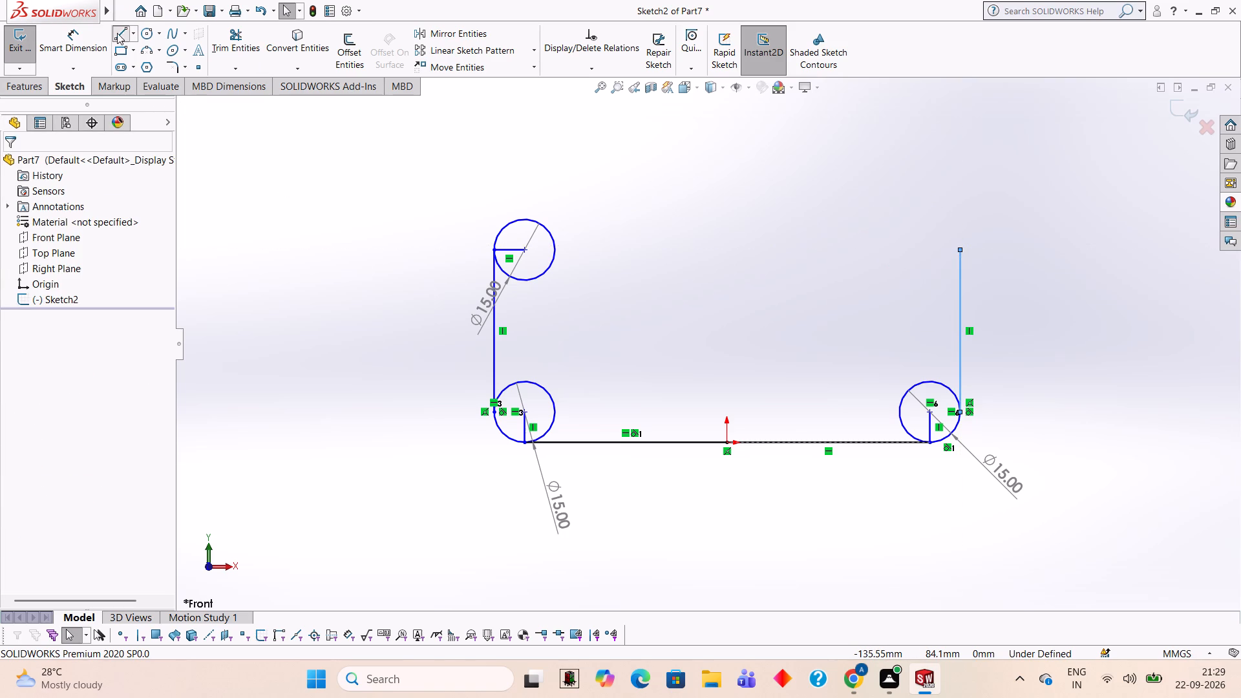
{"action": "left_click", "coordinate": [959, 249]}
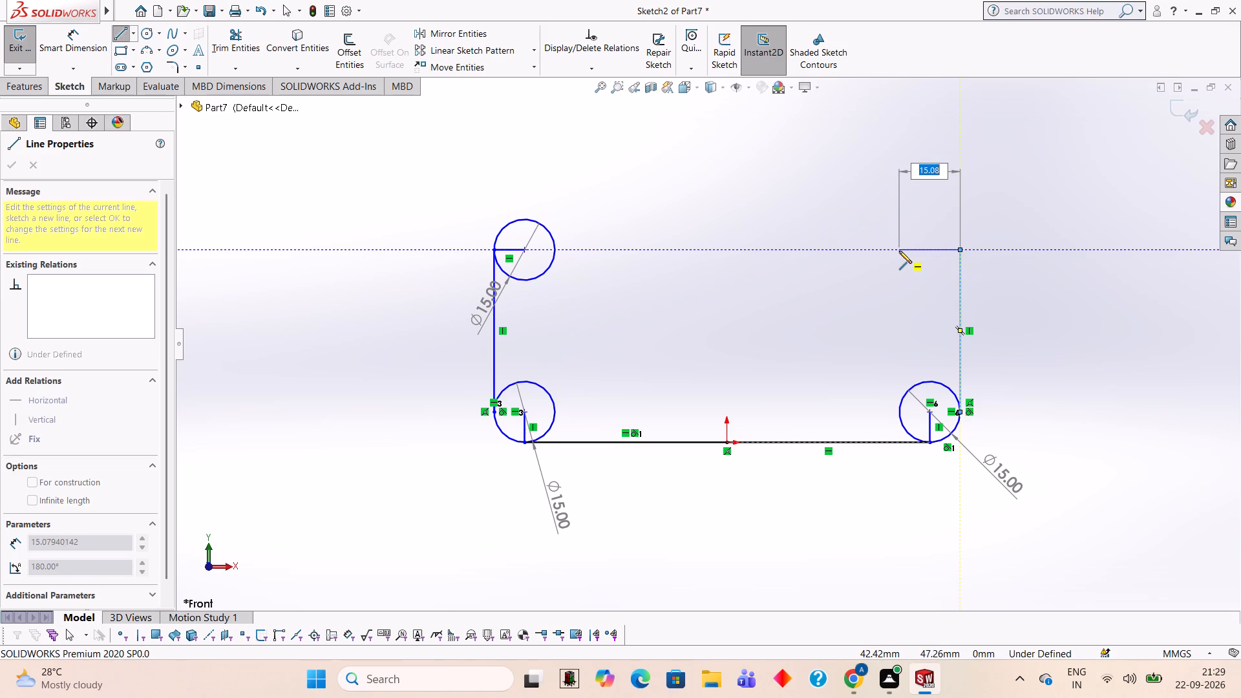
{"action": "type", "text": "7.5"}
{"action": "key", "text": "Return"}
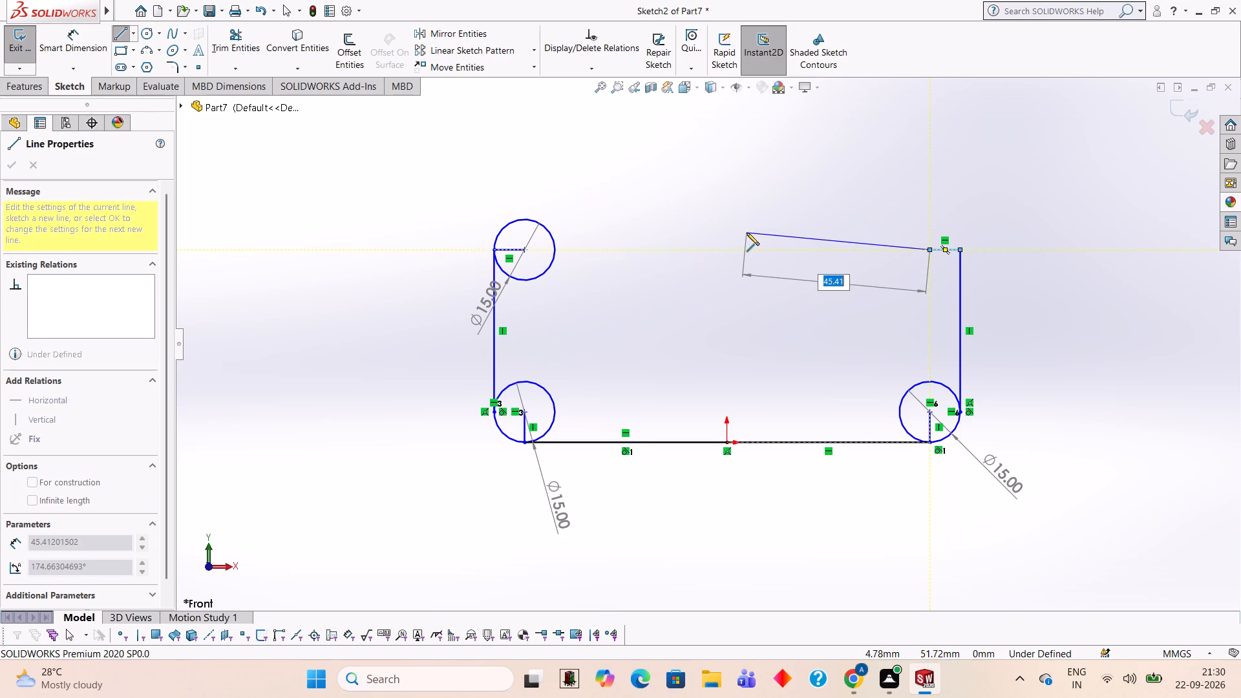
{"action": "key", "text": "Escape"}
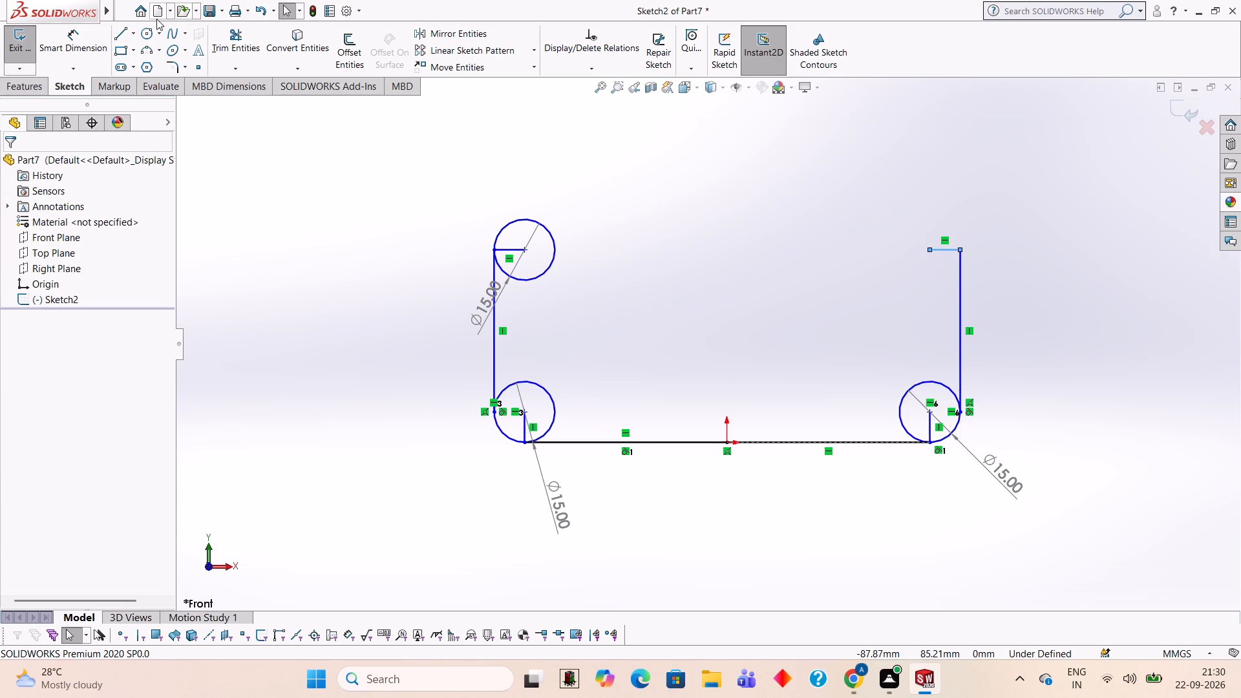
Sketch a 15 mm diameter circle centred on the inner end of the upper 7.5 mm line at the +X end.
{"action": "left_click", "coordinate": [143, 36]}
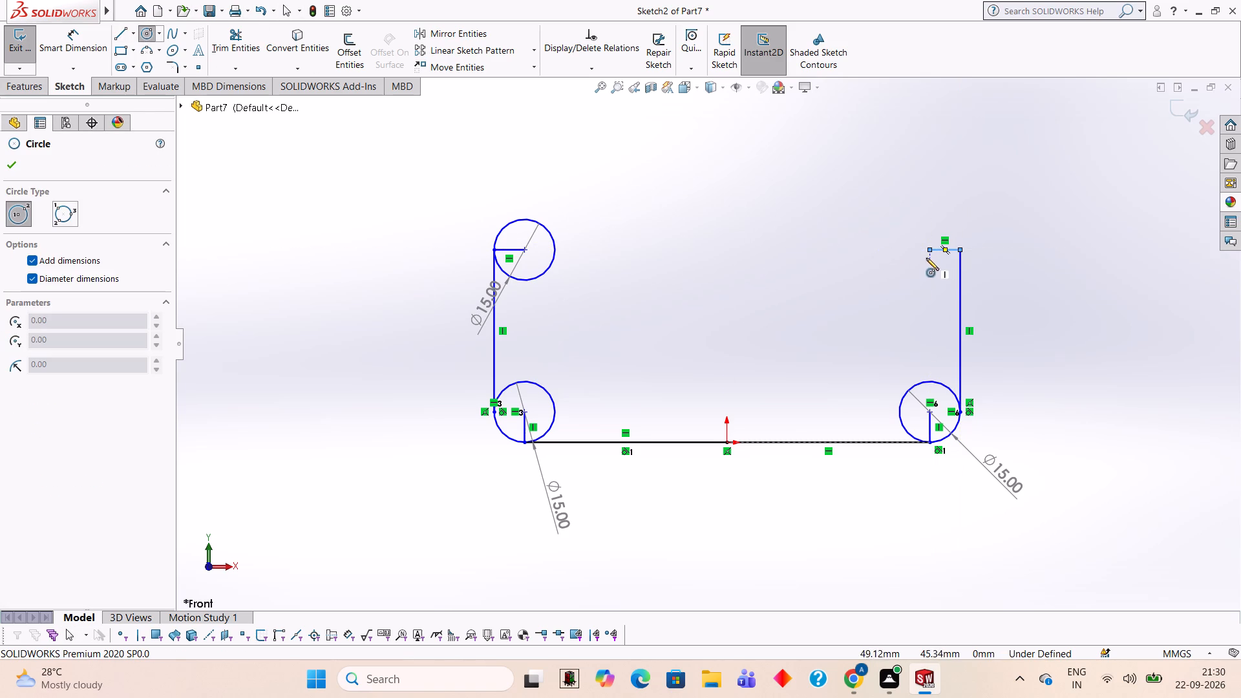
{"action": "left_click", "coordinate": [928, 249]}
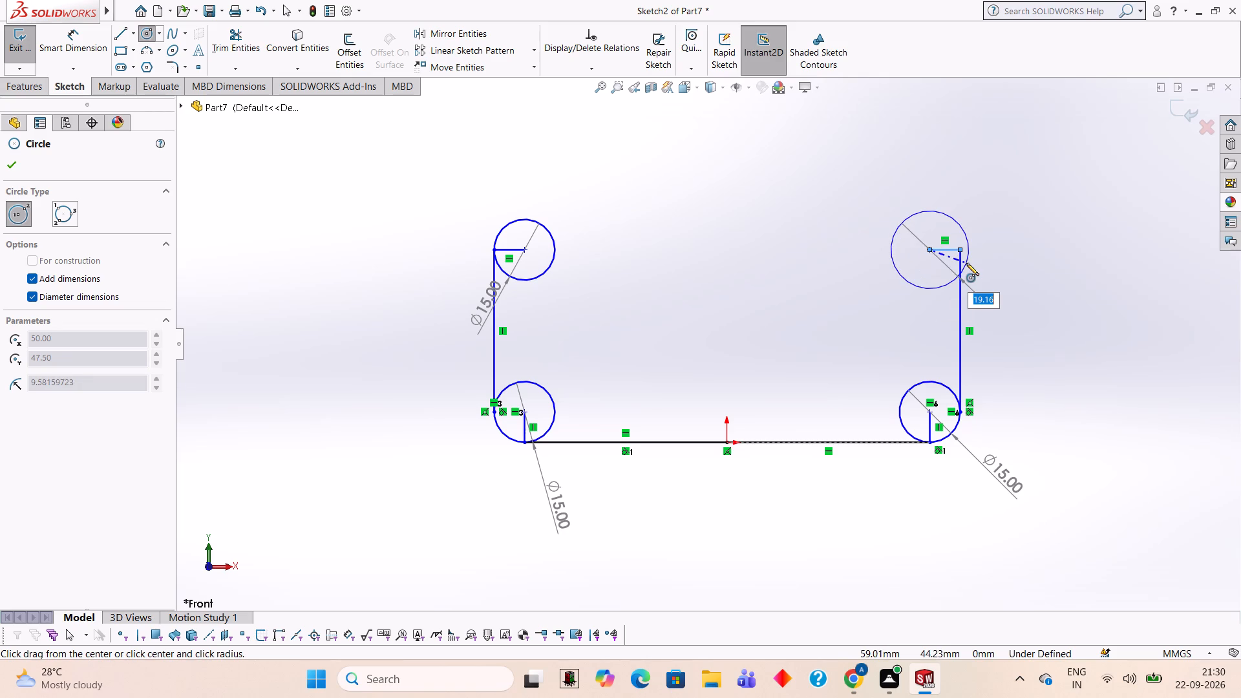
{"action": "type", "text": "15"}
{"action": "key", "text": "Return"}
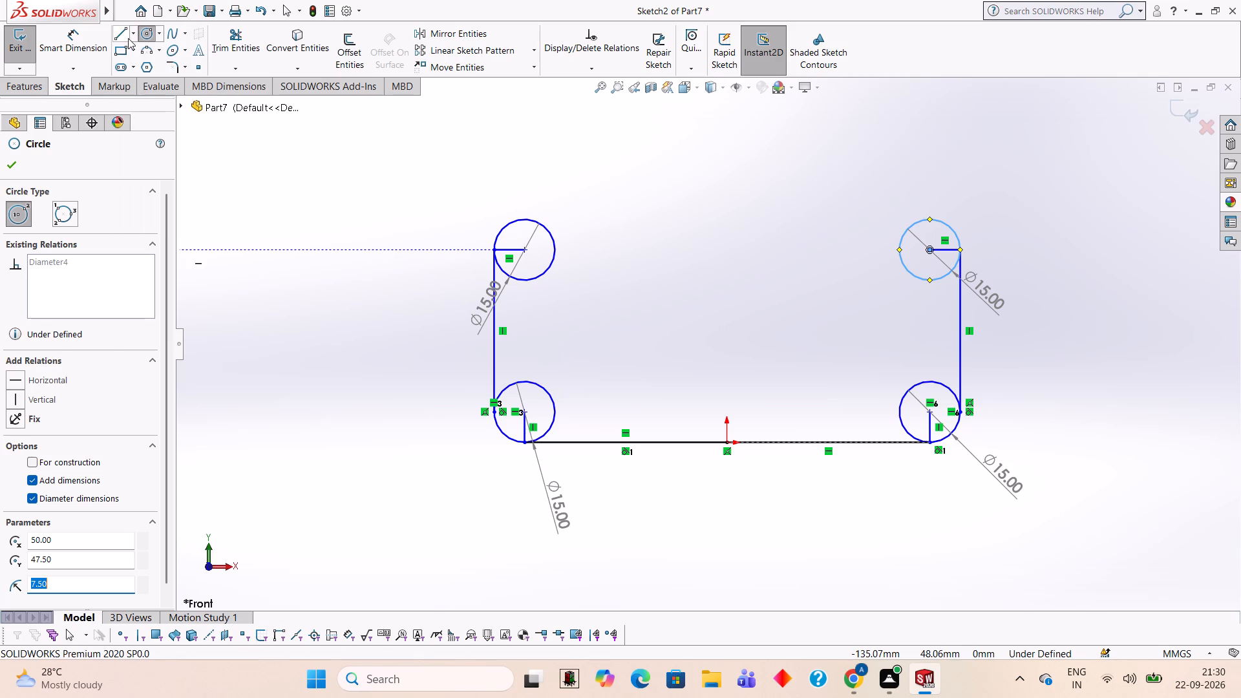
Draw a horizontal line joining the top quadrant points of the two upper corner circles.
{"action": "left_click", "coordinate": [121, 30]}
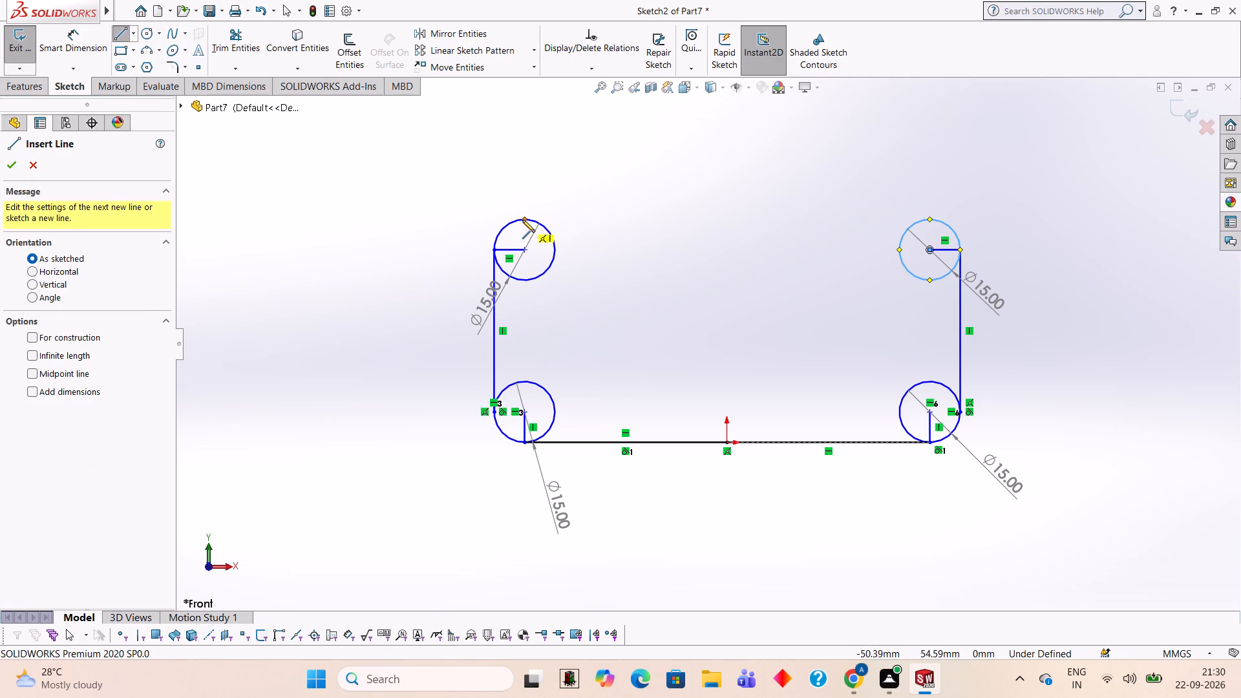
{"action": "left_click", "coordinate": [524, 217]}
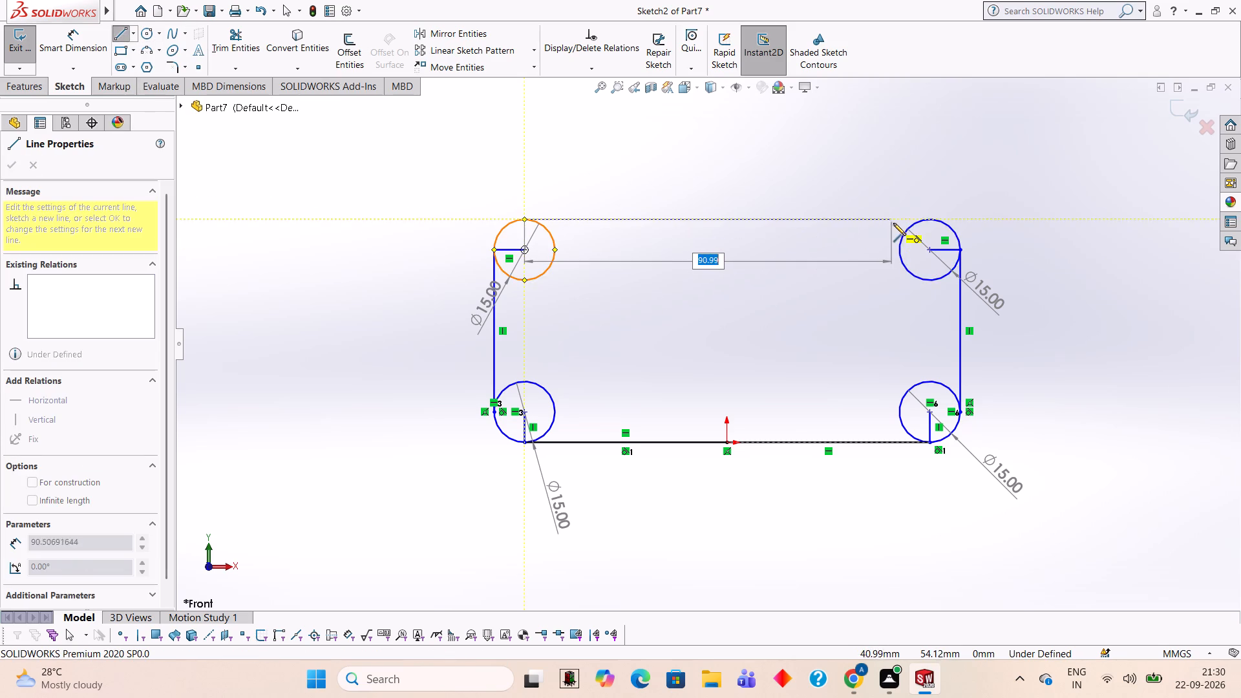
{"action": "left_click", "coordinate": [931, 218]}
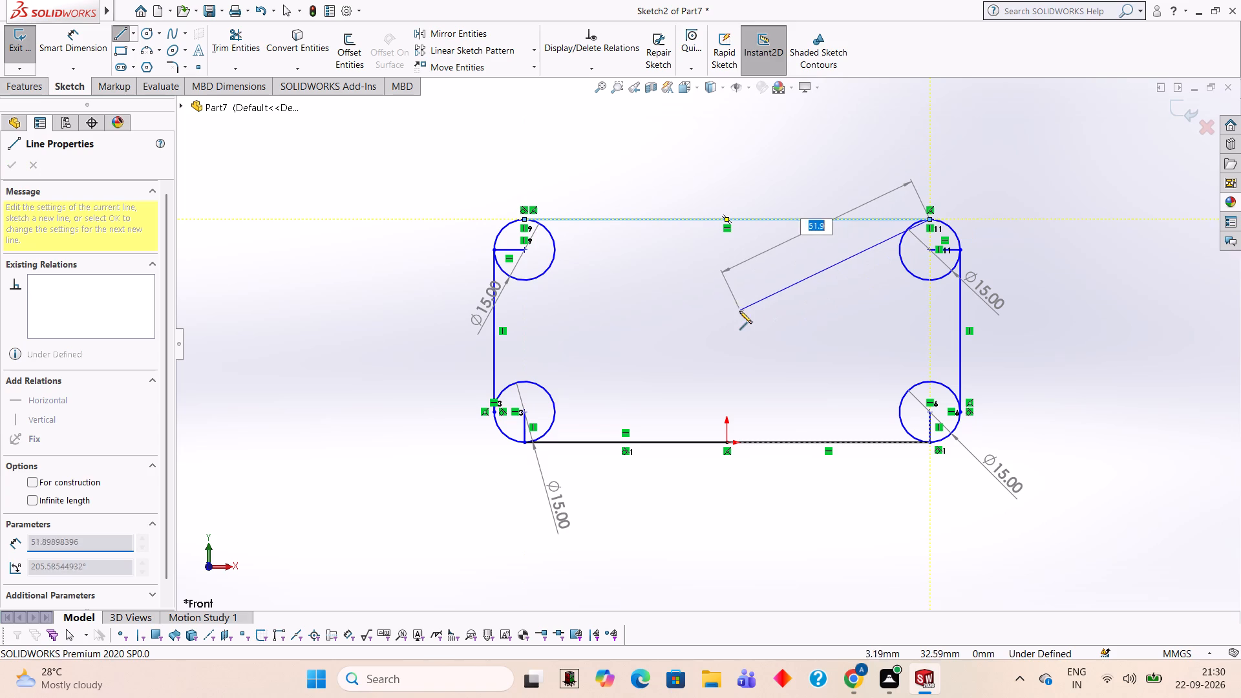
{"action": "key", "text": "Escape"}
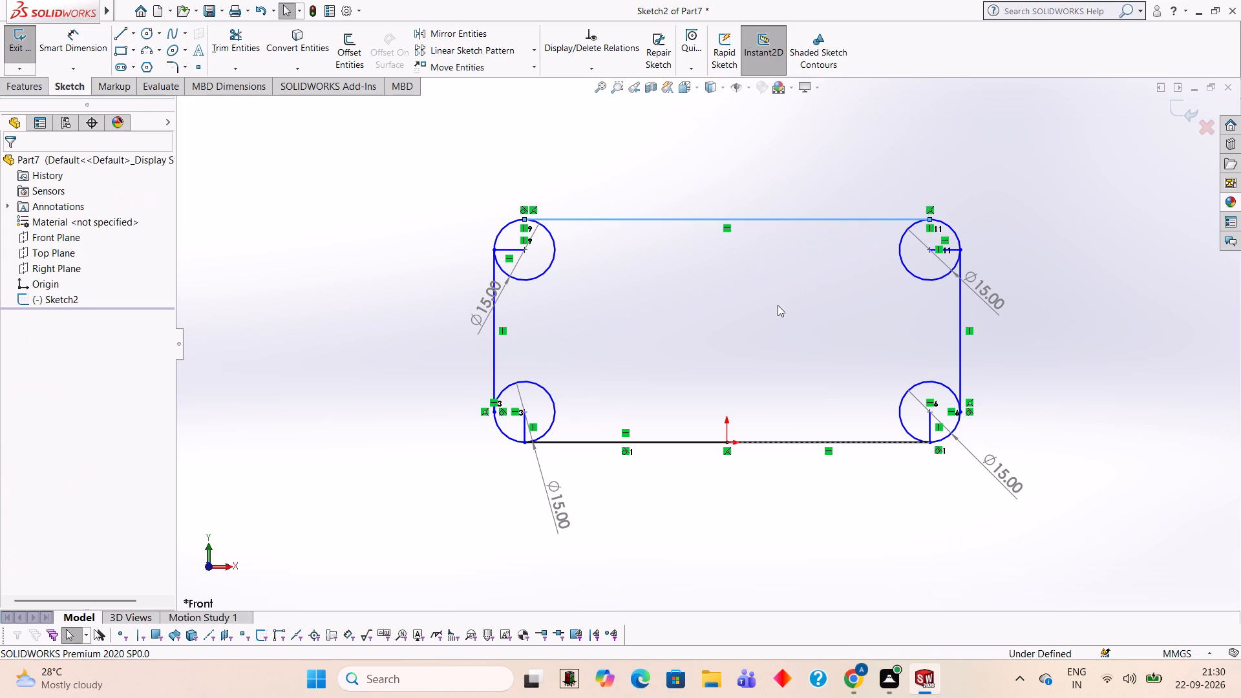
Trim the inner arcs of the four corner circles and the 7.5 mm helper lines, leaving a rounded-rectangle outline.
{"action": "left_click", "coordinate": [255, 55]}
{"action": "left_click", "coordinate": [551, 266]}
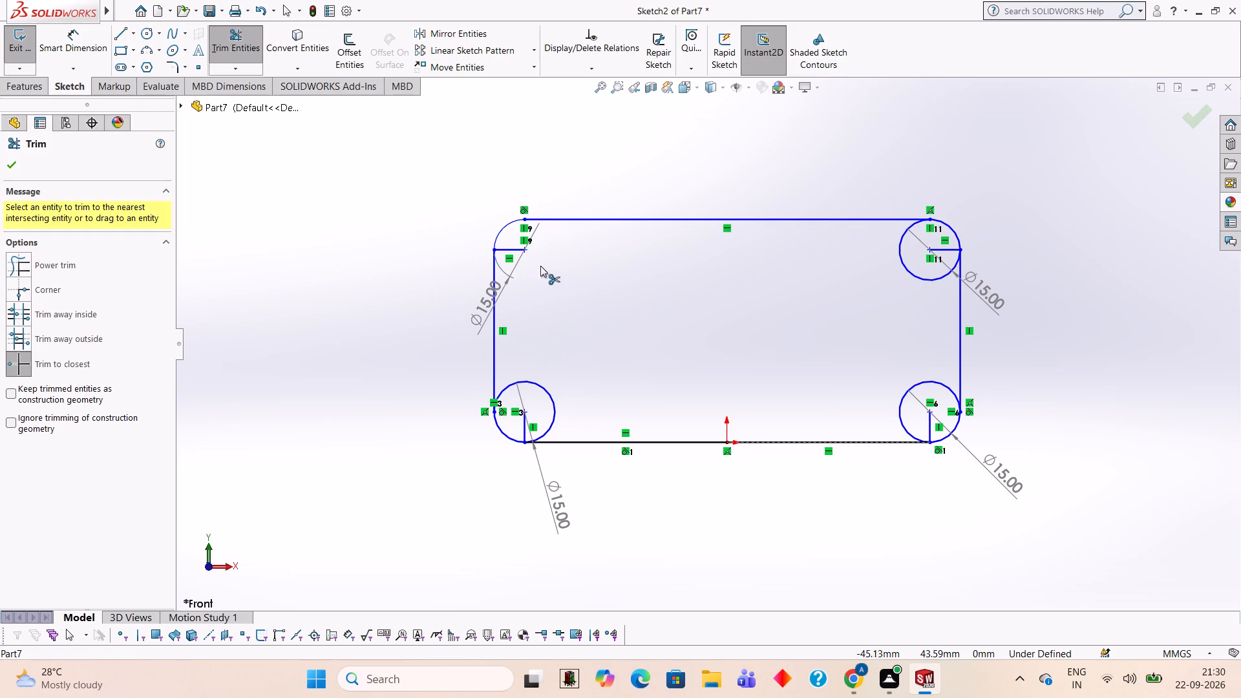
{"action": "left_click", "coordinate": [509, 251]}
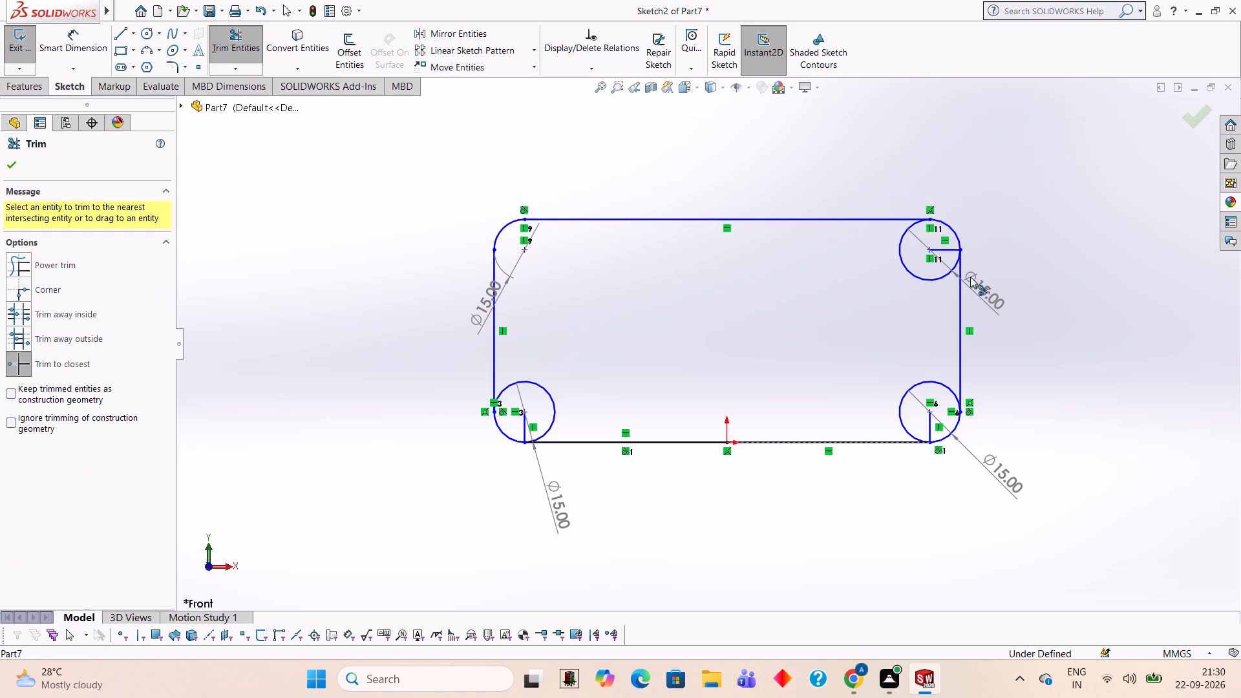
{"action": "left_click", "coordinate": [906, 272]}
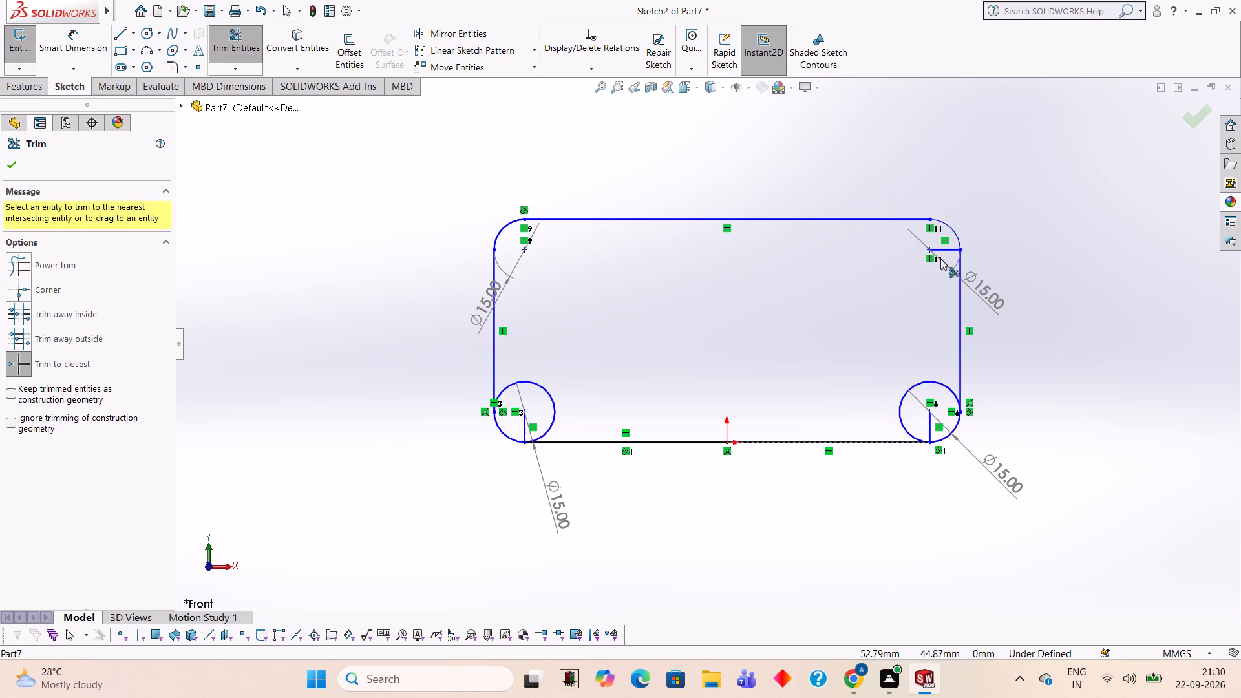
{"action": "left_click", "coordinate": [939, 251]}
{"action": "left_click", "coordinate": [929, 379]}
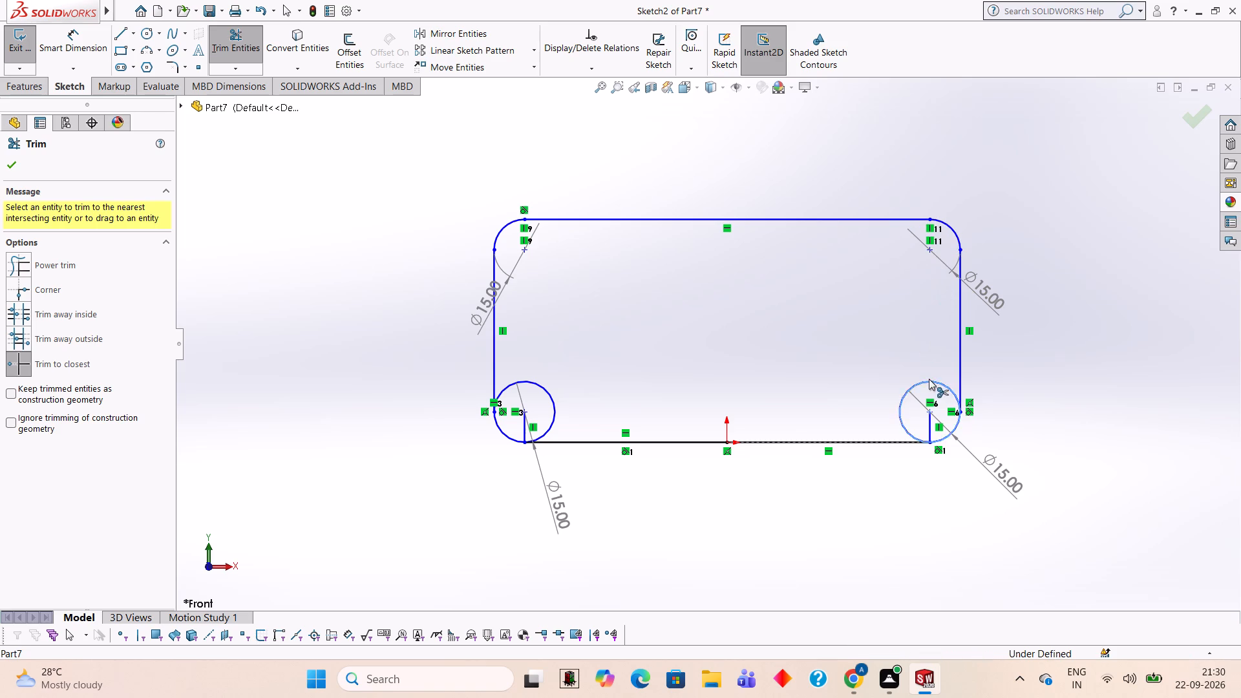
{"action": "left_click", "coordinate": [927, 423]}
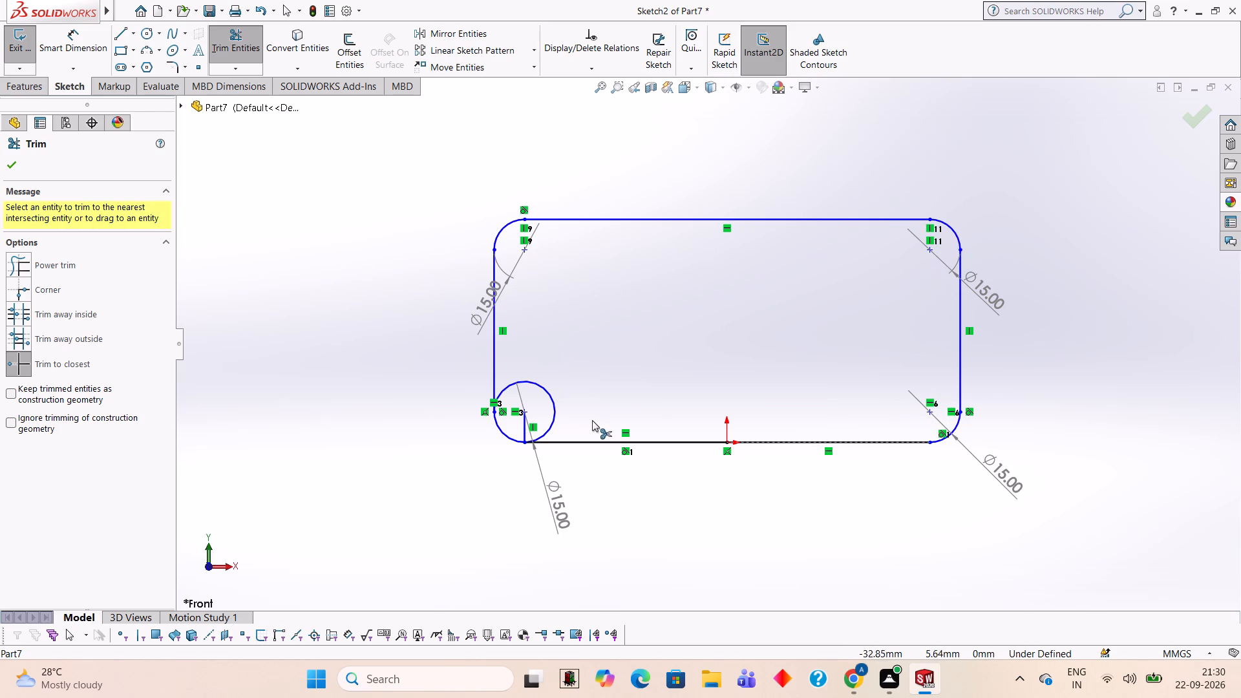
{"action": "left_click", "coordinate": [549, 414]}
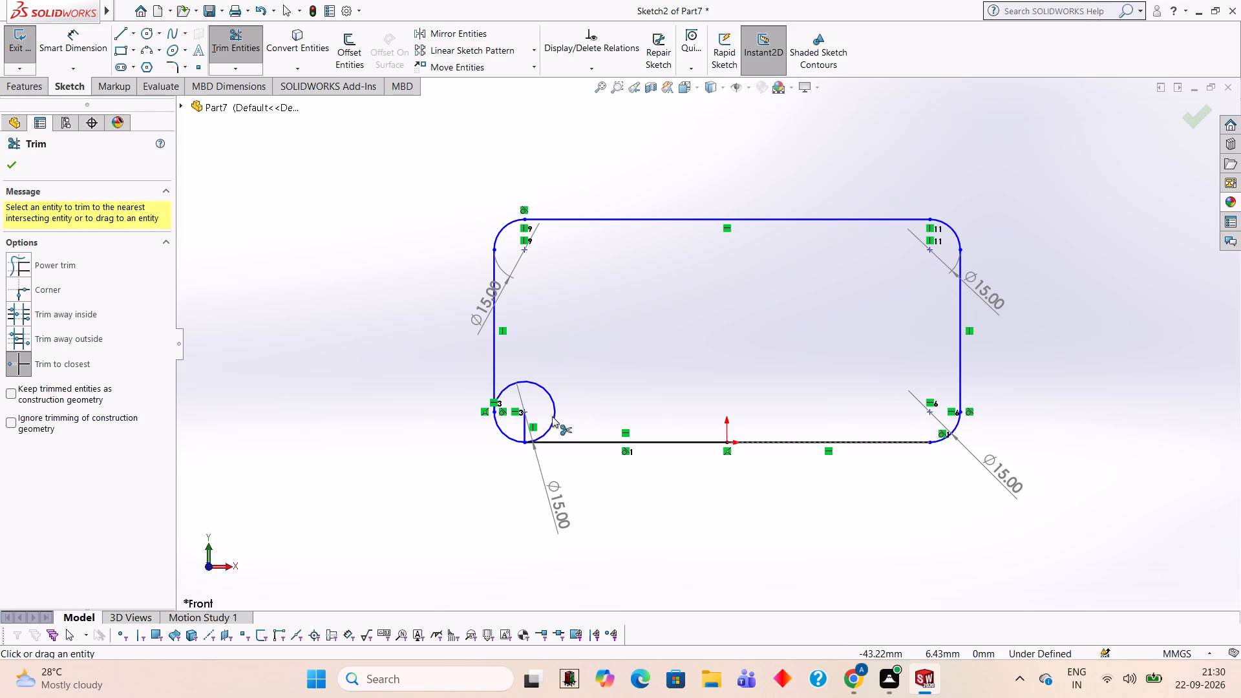
{"action": "left_click", "coordinate": [552, 416]}
{"action": "left_click", "coordinate": [523, 420]}
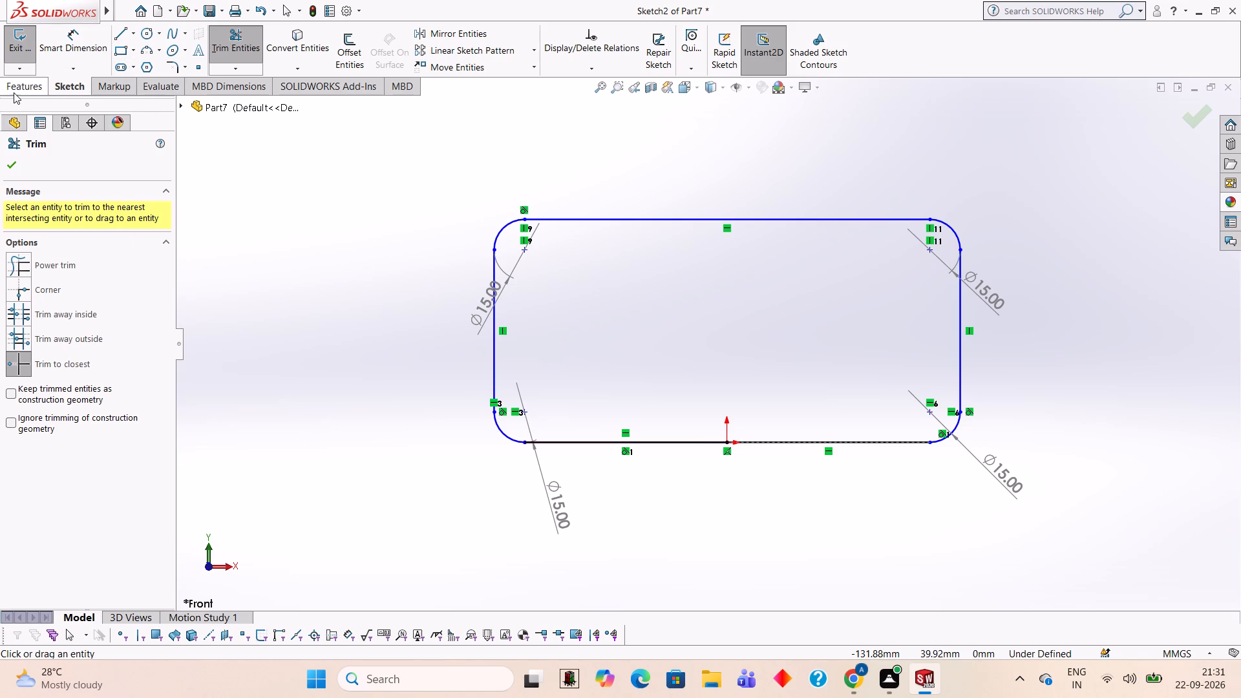
Extrude the rounded-rectangle profile as a blind boss 10 mm deep.
{"action": "left_click", "coordinate": [36, 89]}
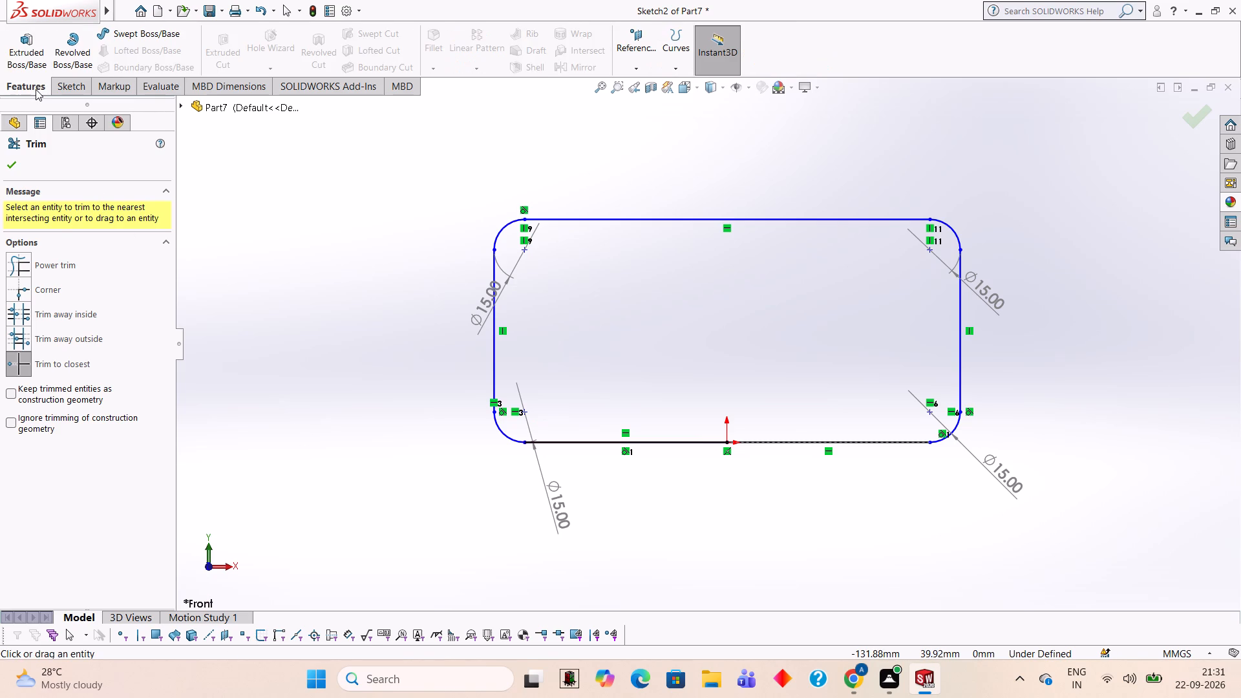
{"action": "left_click", "coordinate": [29, 63]}
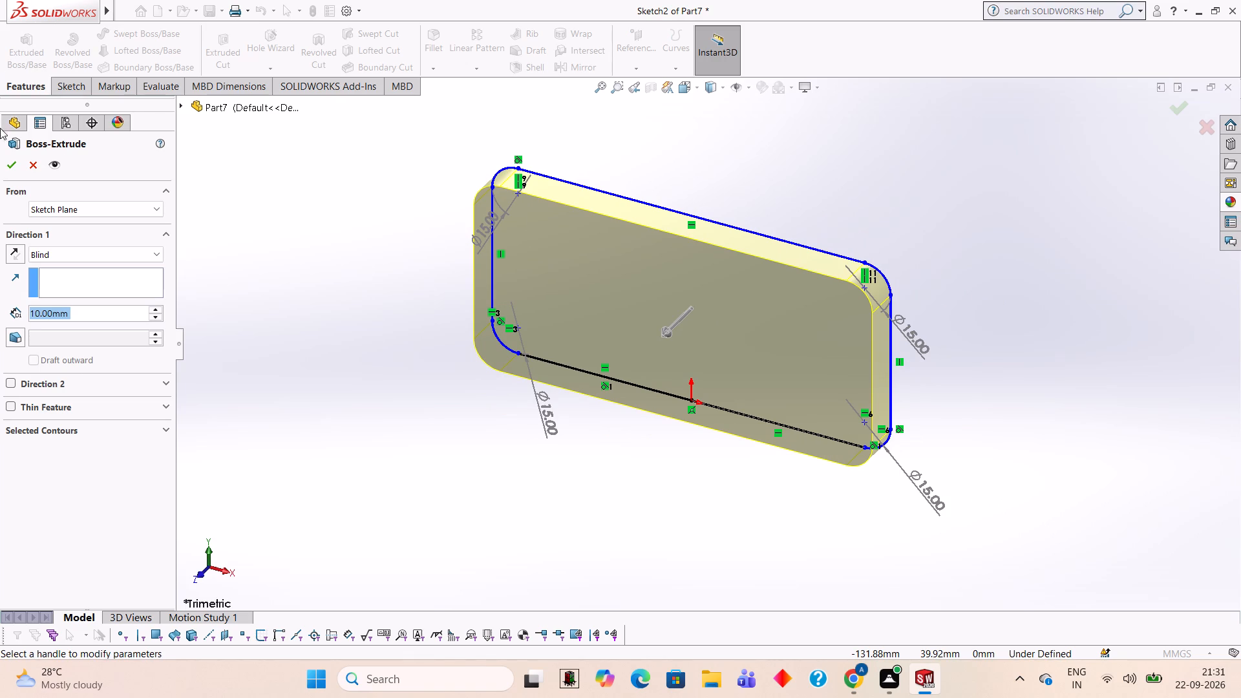
{"action": "left_click", "coordinate": [4, 170]}
{"action": "left_click", "coordinate": [313, 186]}
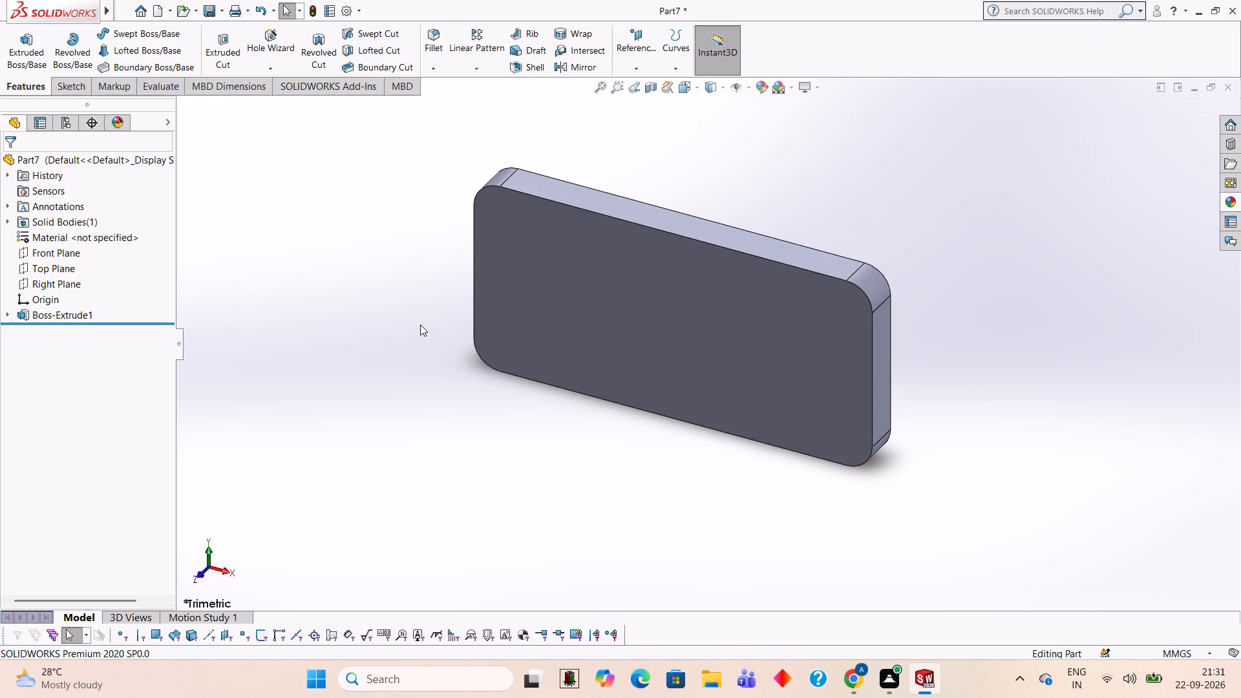
Open a sketch on the plate's back face and draw a 40 mm diameter circle centred on the face.
{"action": "middle_click_drag", "start_coordinate": [922, 168], "coordinate": [723, 171]}
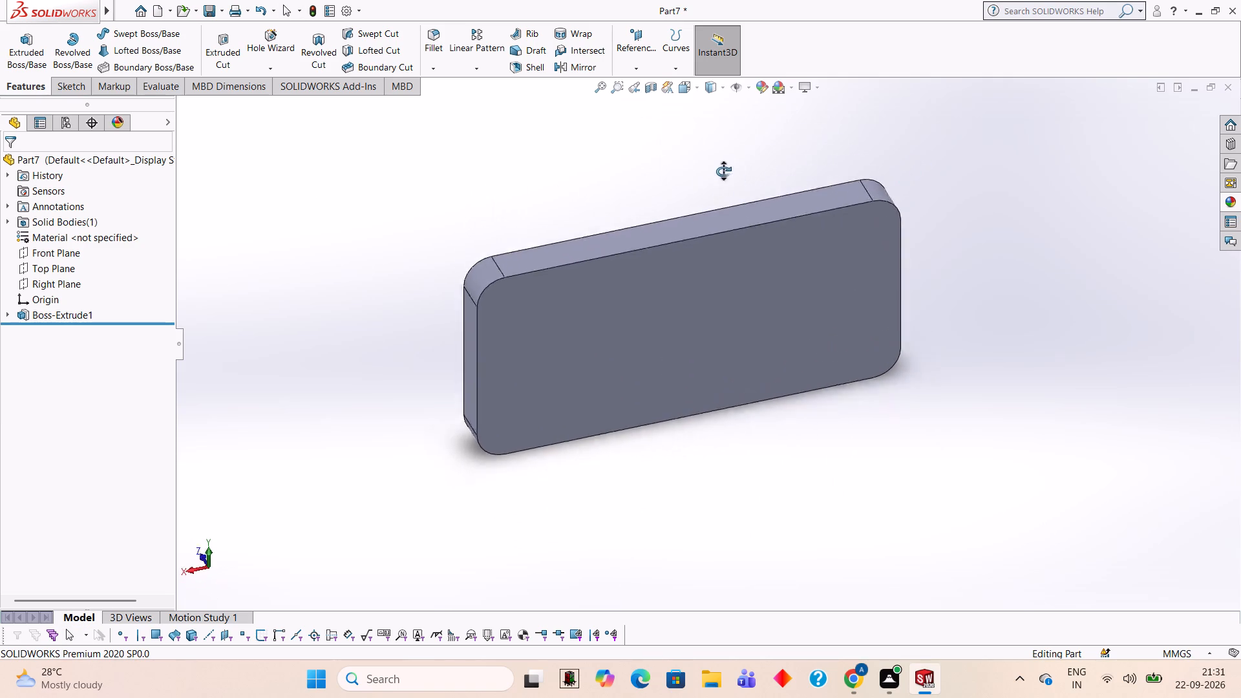
{"action": "middle_click_drag", "start_coordinate": [723, 171], "coordinate": [719, 168]}
{"action": "left_click", "coordinate": [705, 308]}
{"action": "left_click", "coordinate": [761, 272]}
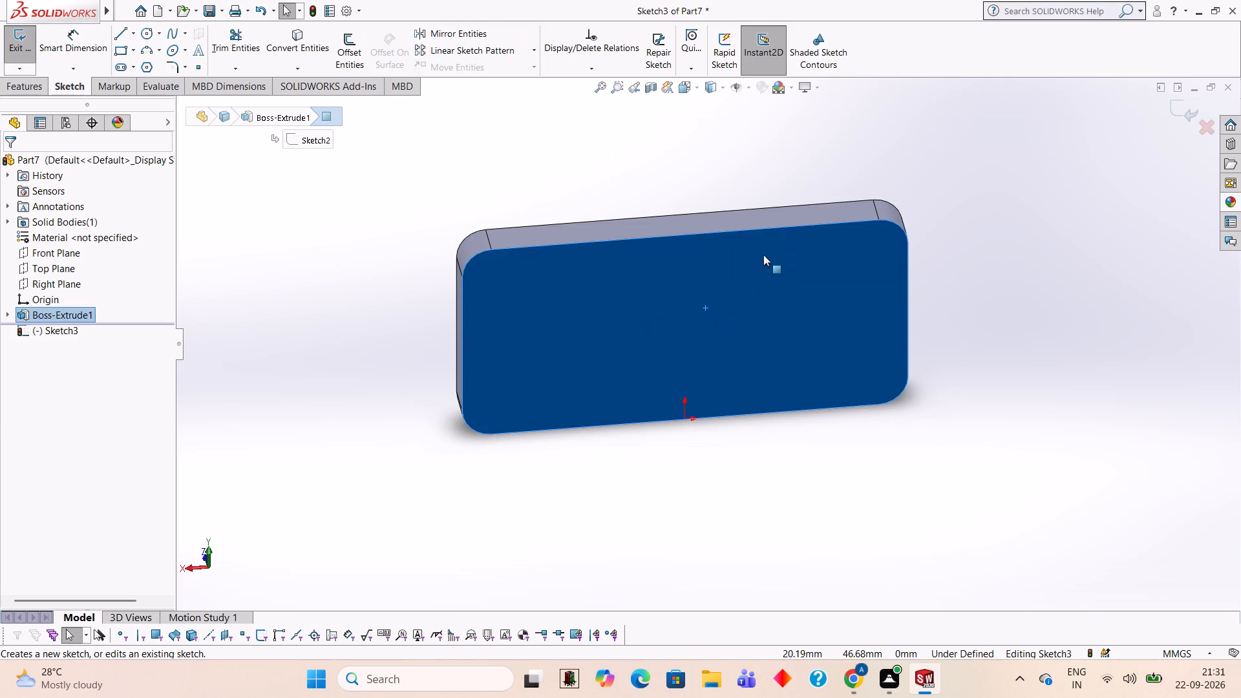
{"action": "key", "text": "ctrl+8"}
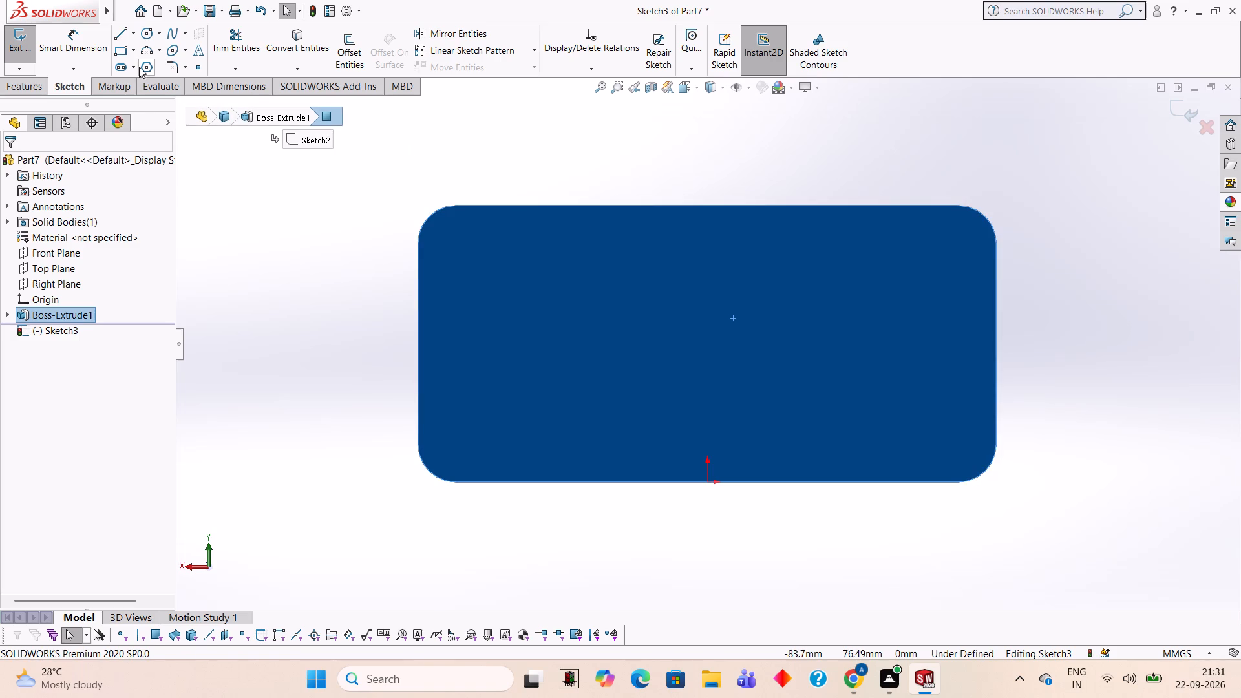
{"action": "left_click", "coordinate": [145, 36]}
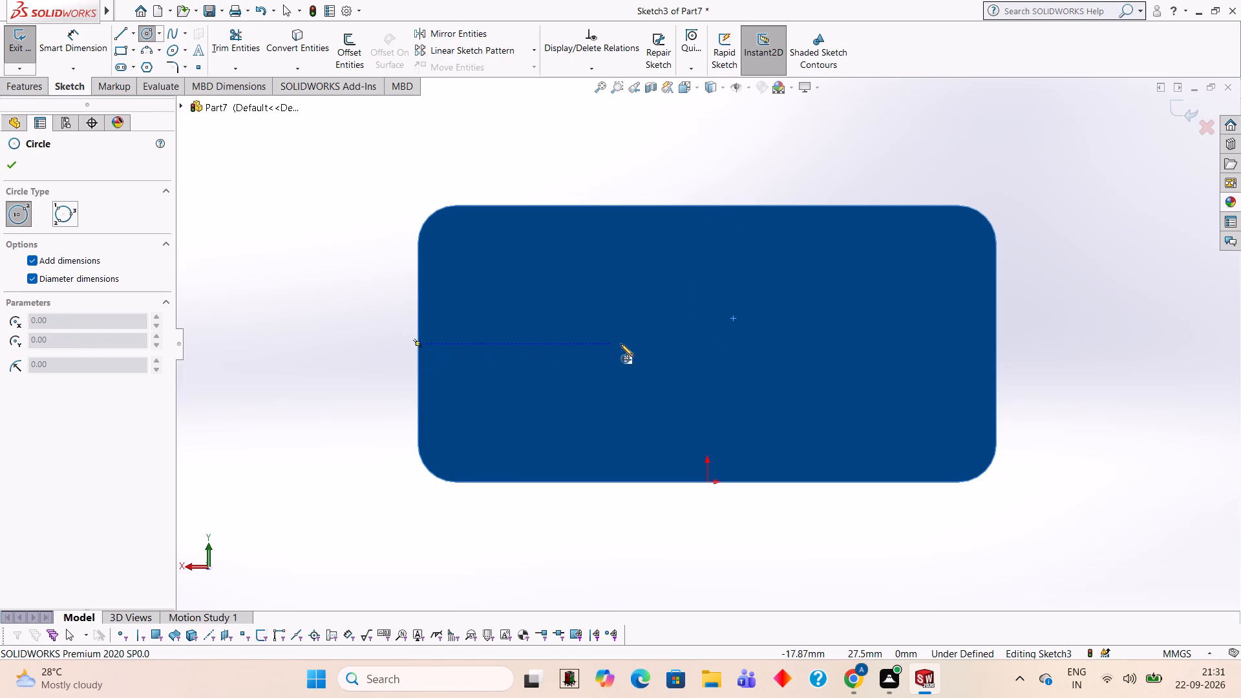
{"action": "left_click", "coordinate": [707, 345]}
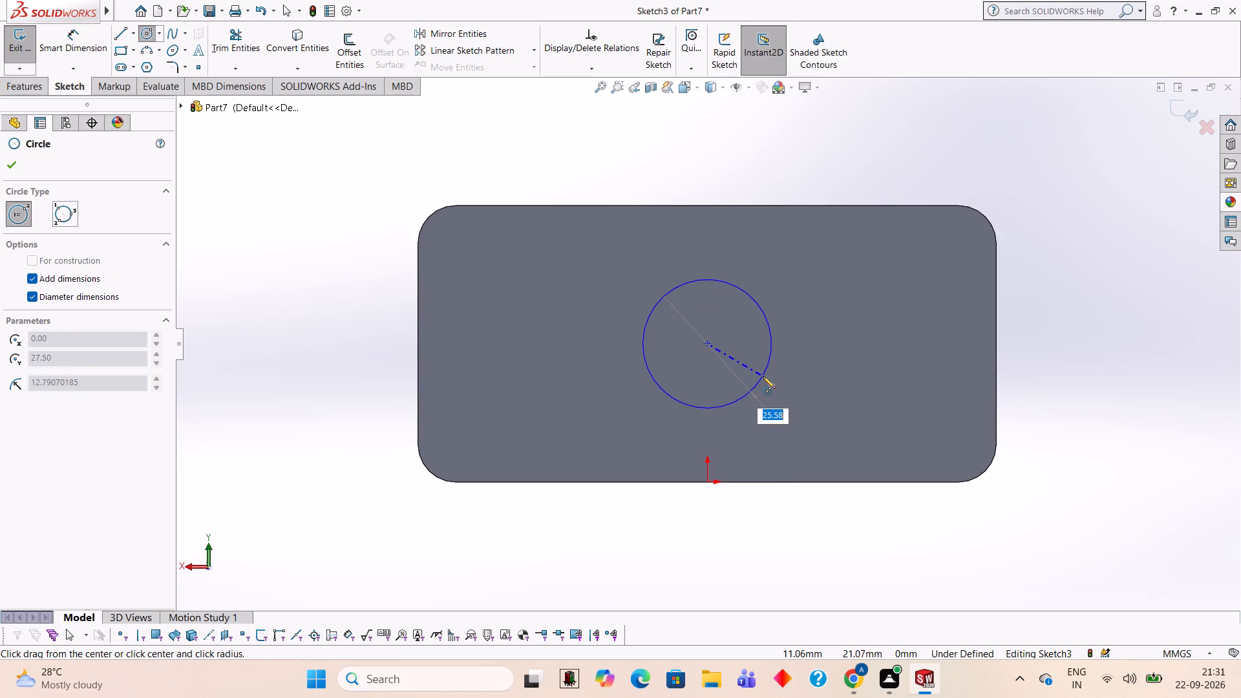
{"action": "type", "text": "40"}
{"action": "key", "text": "Return"}
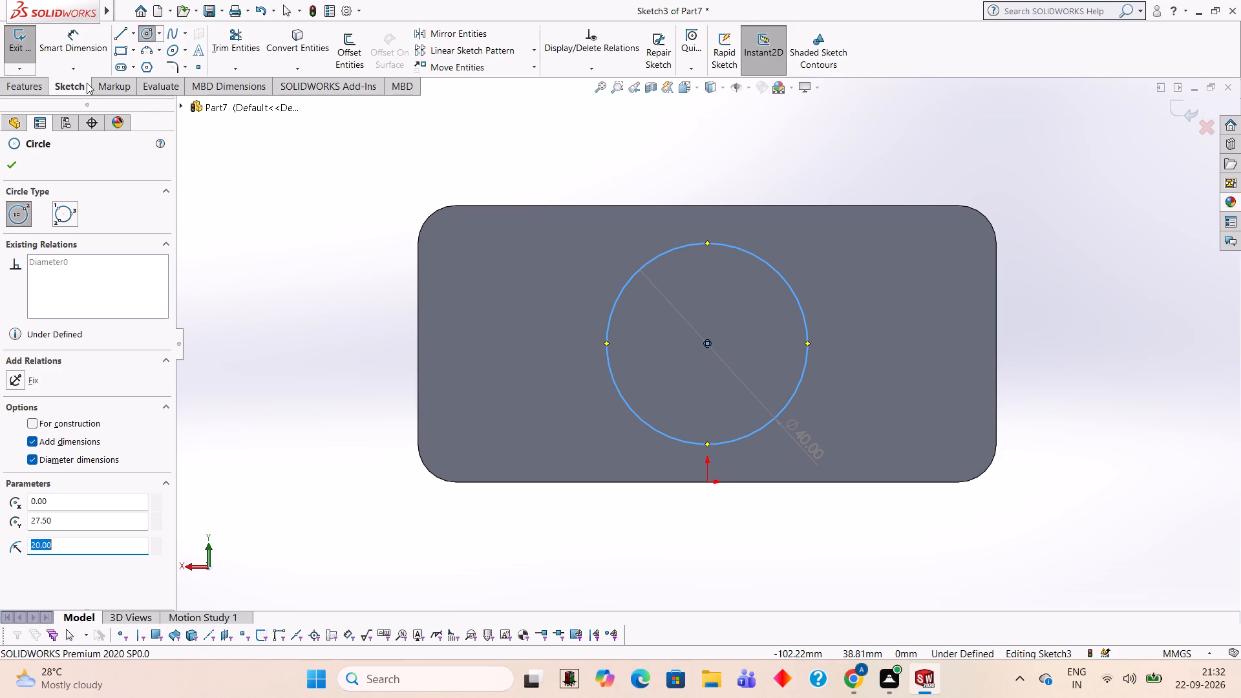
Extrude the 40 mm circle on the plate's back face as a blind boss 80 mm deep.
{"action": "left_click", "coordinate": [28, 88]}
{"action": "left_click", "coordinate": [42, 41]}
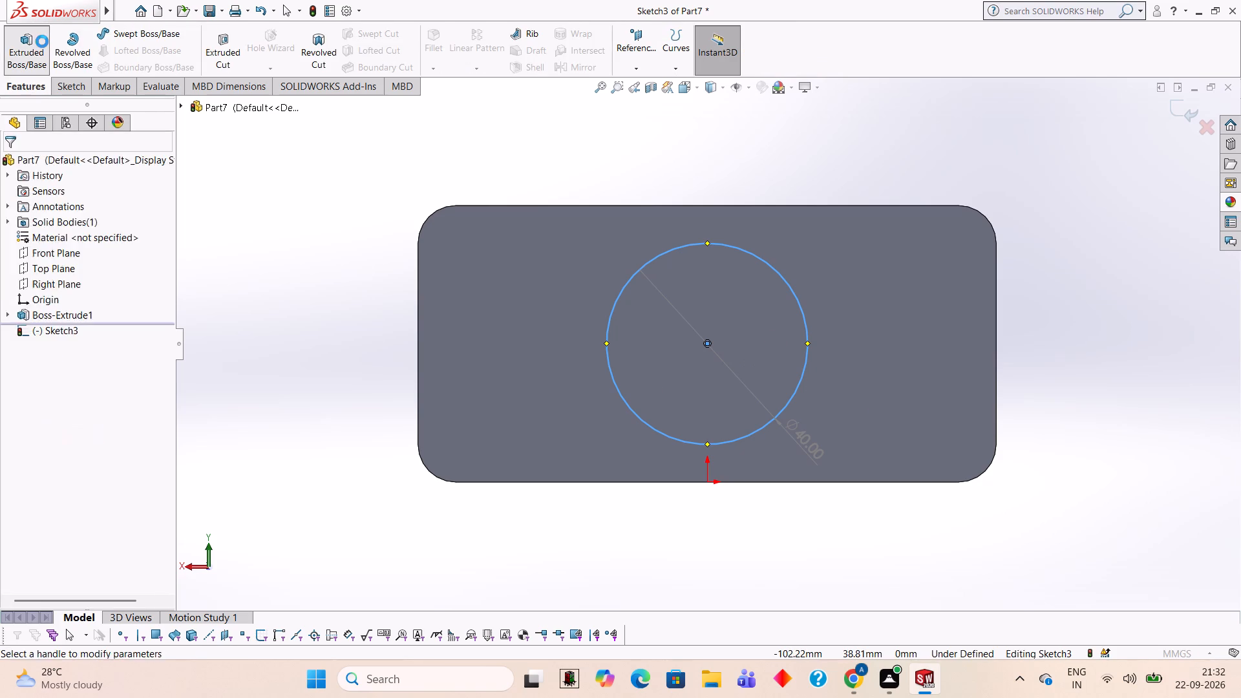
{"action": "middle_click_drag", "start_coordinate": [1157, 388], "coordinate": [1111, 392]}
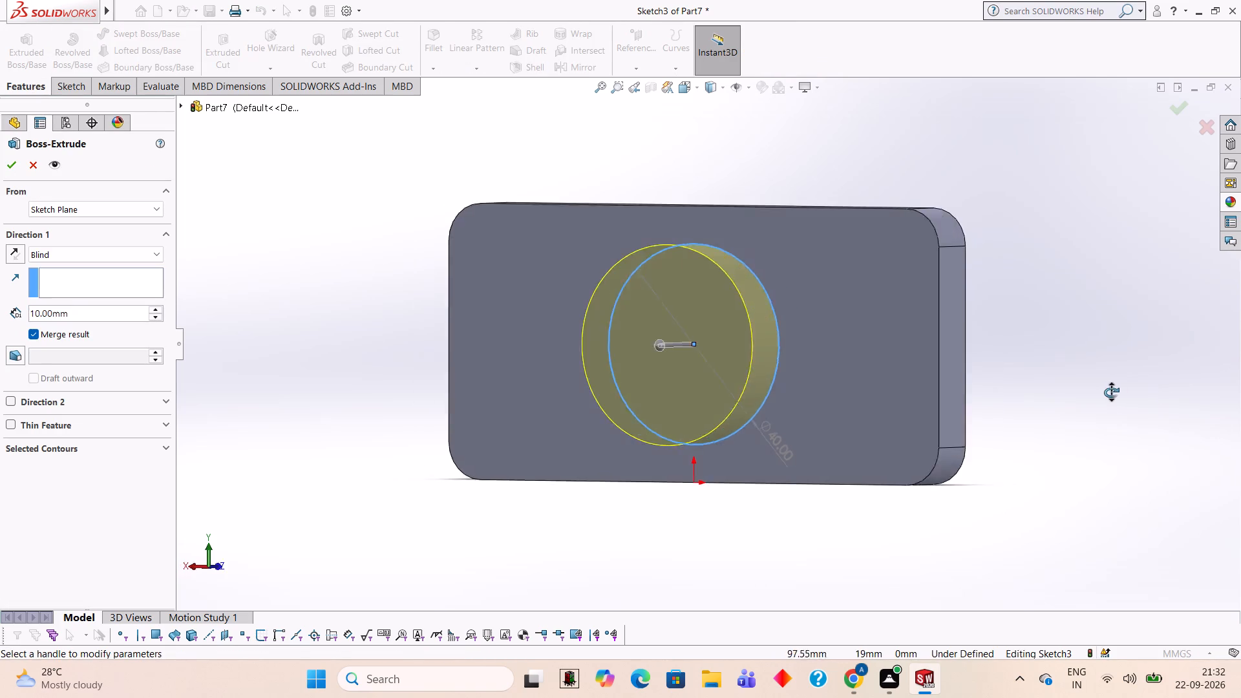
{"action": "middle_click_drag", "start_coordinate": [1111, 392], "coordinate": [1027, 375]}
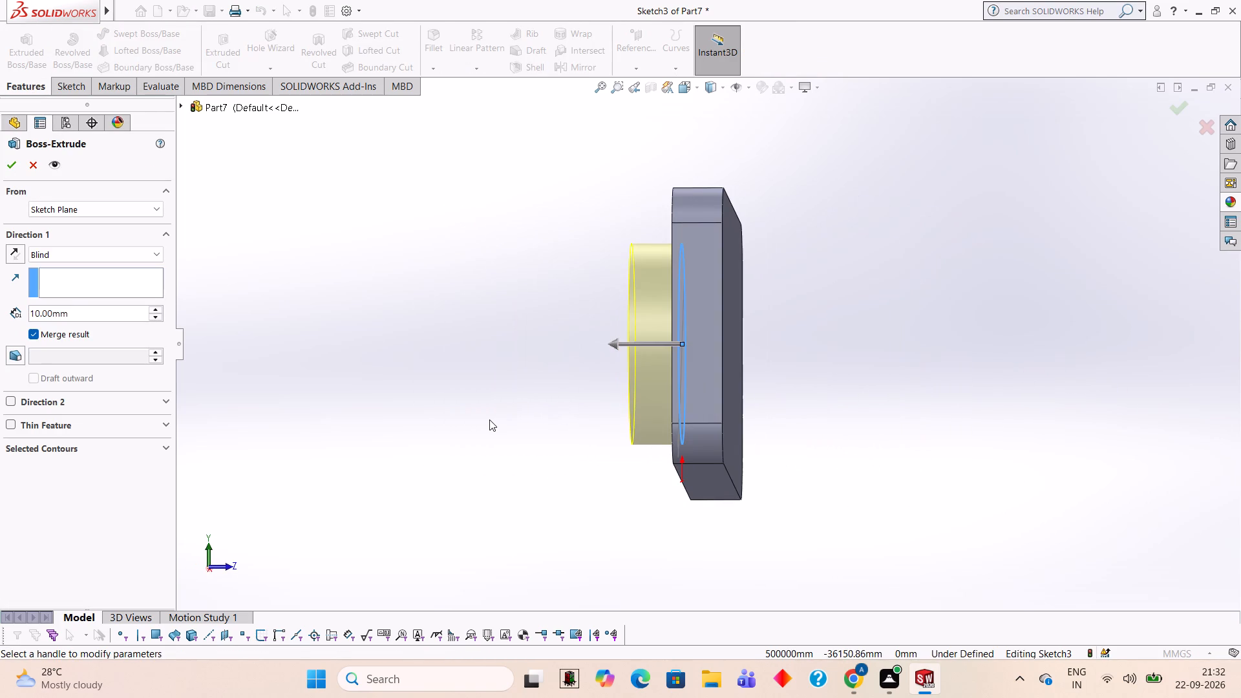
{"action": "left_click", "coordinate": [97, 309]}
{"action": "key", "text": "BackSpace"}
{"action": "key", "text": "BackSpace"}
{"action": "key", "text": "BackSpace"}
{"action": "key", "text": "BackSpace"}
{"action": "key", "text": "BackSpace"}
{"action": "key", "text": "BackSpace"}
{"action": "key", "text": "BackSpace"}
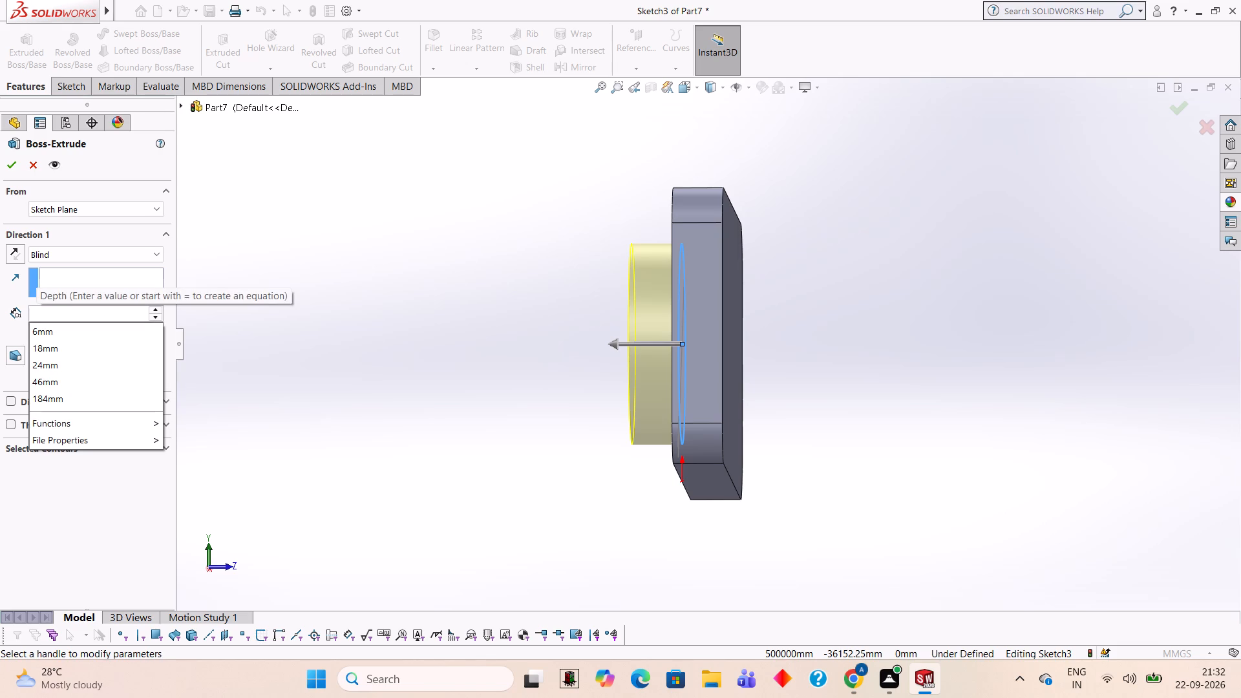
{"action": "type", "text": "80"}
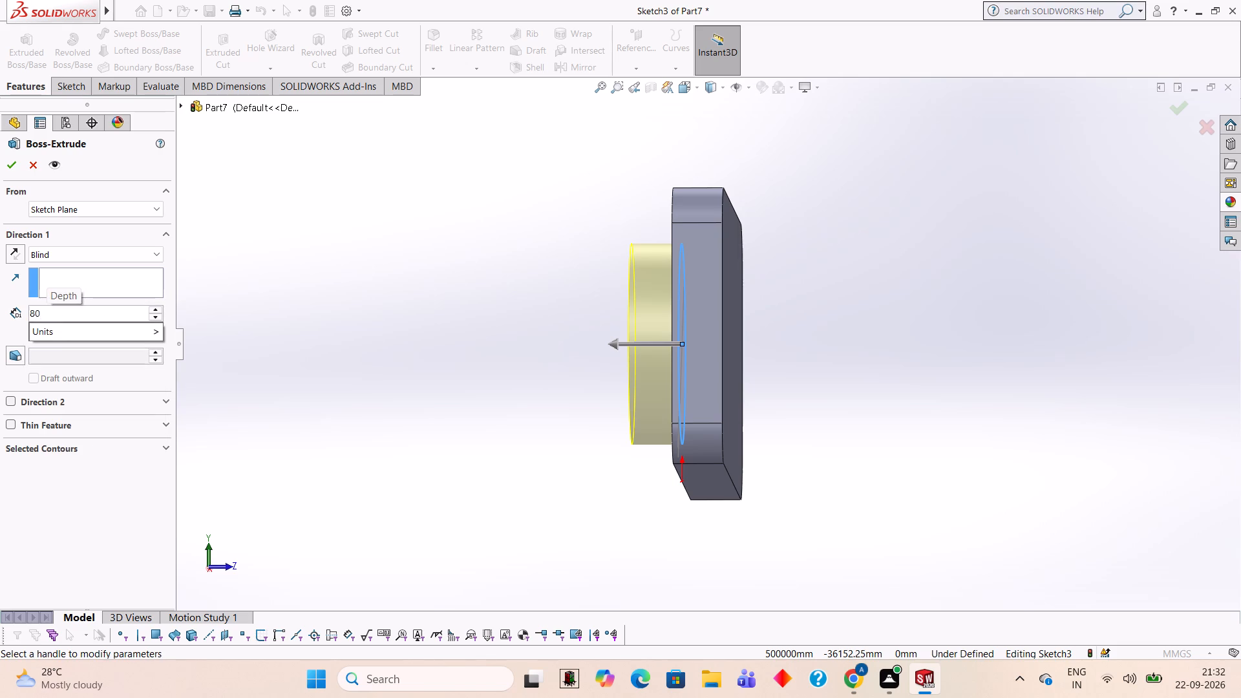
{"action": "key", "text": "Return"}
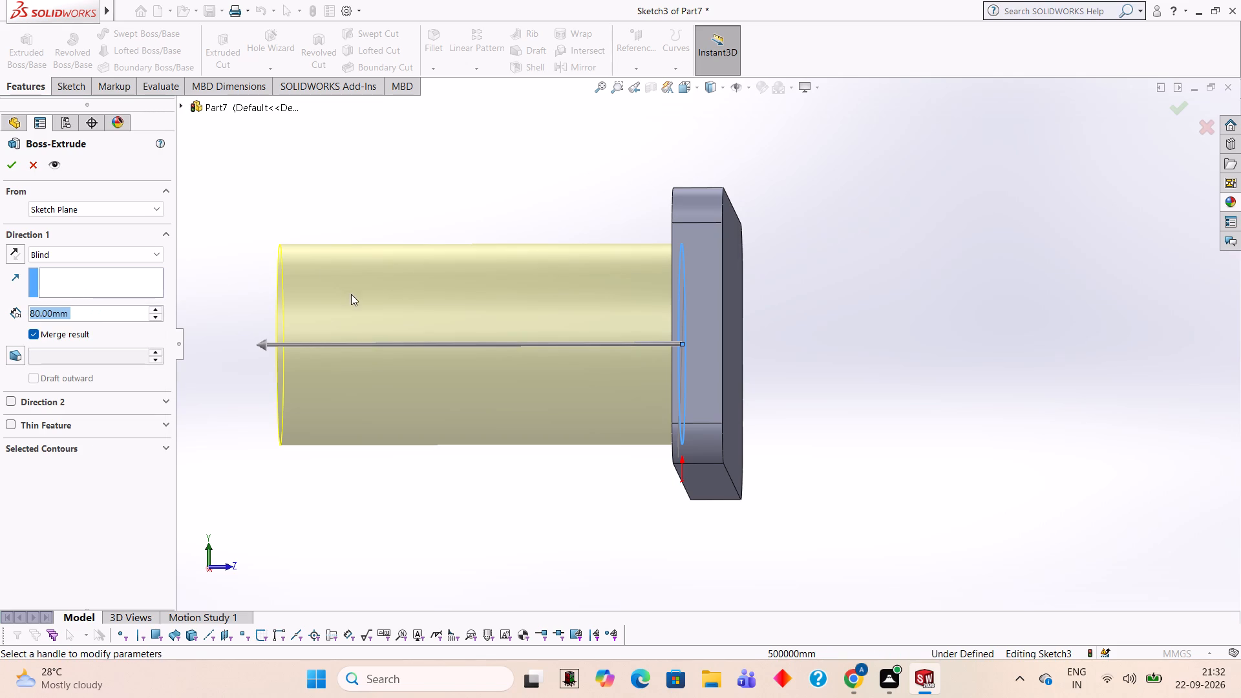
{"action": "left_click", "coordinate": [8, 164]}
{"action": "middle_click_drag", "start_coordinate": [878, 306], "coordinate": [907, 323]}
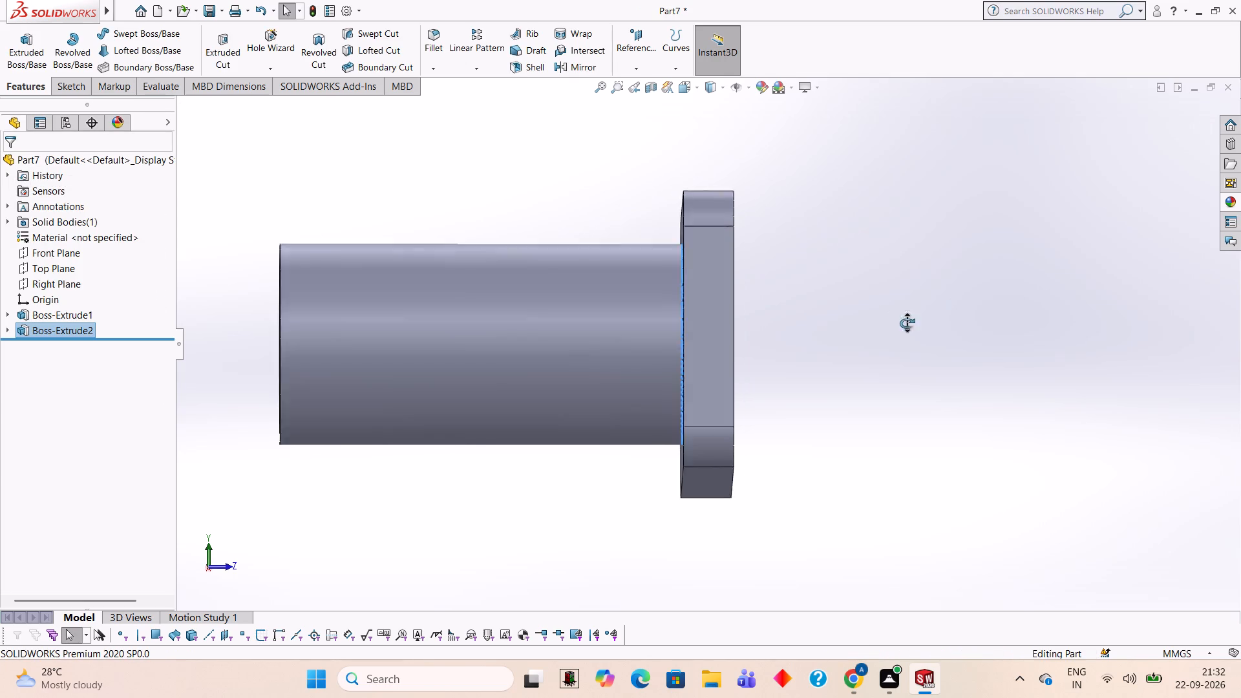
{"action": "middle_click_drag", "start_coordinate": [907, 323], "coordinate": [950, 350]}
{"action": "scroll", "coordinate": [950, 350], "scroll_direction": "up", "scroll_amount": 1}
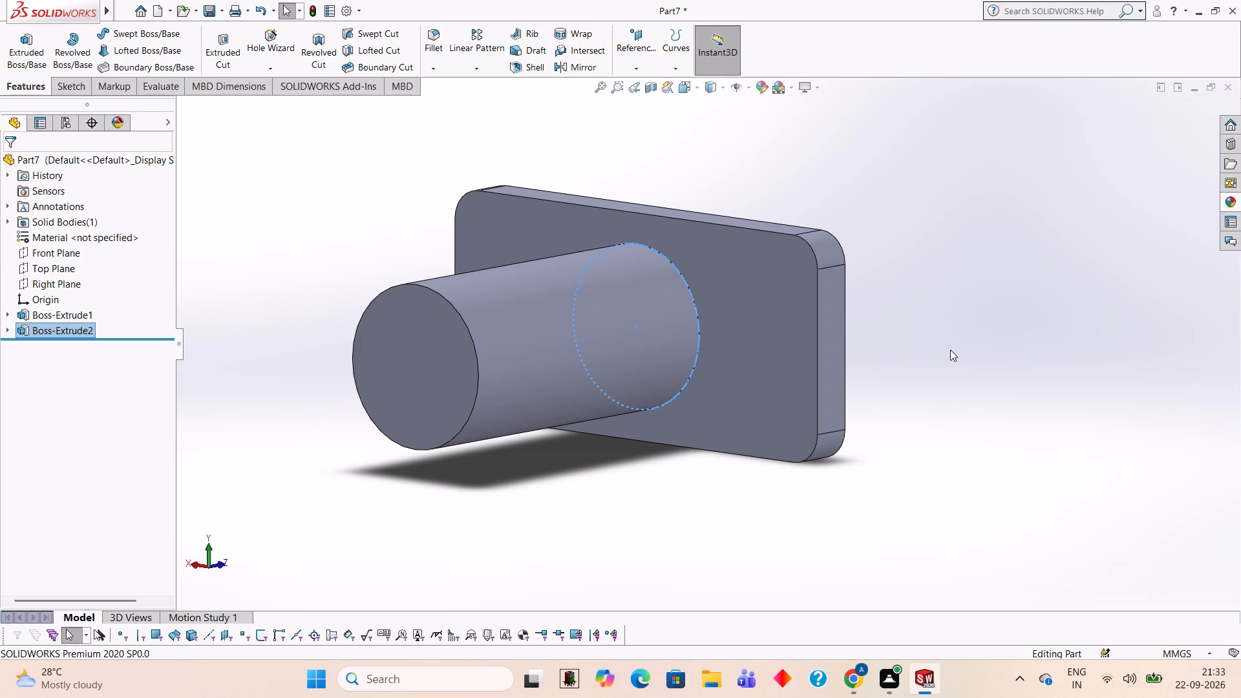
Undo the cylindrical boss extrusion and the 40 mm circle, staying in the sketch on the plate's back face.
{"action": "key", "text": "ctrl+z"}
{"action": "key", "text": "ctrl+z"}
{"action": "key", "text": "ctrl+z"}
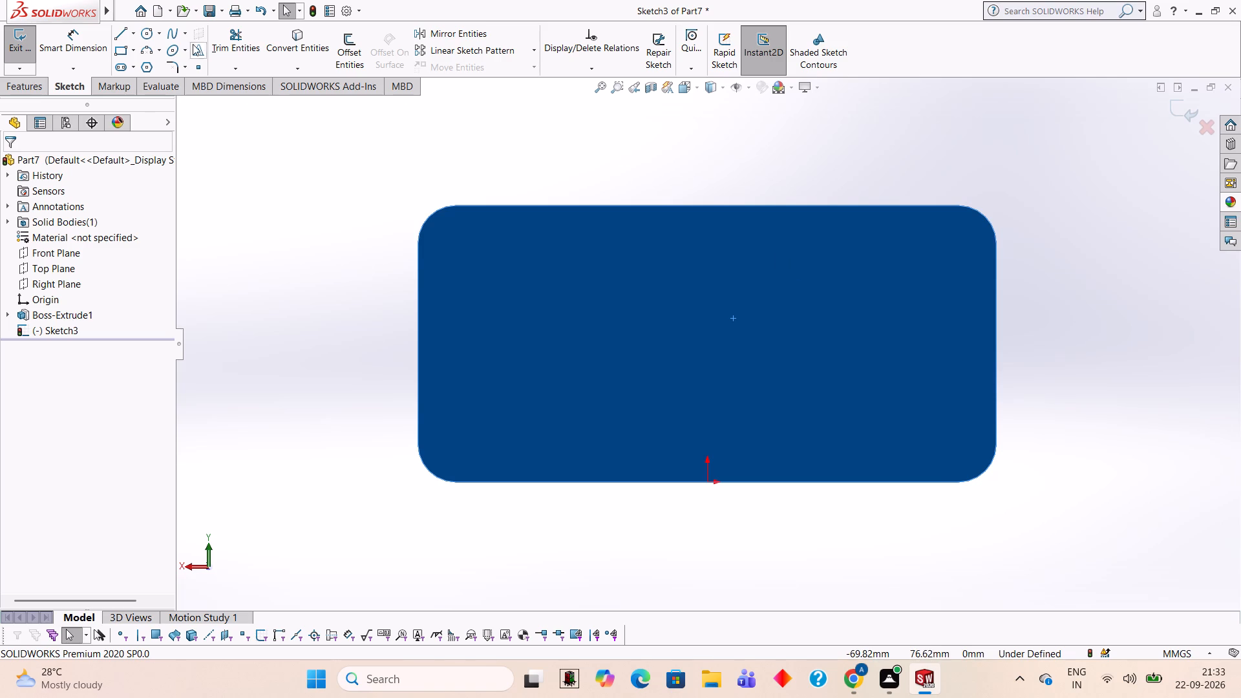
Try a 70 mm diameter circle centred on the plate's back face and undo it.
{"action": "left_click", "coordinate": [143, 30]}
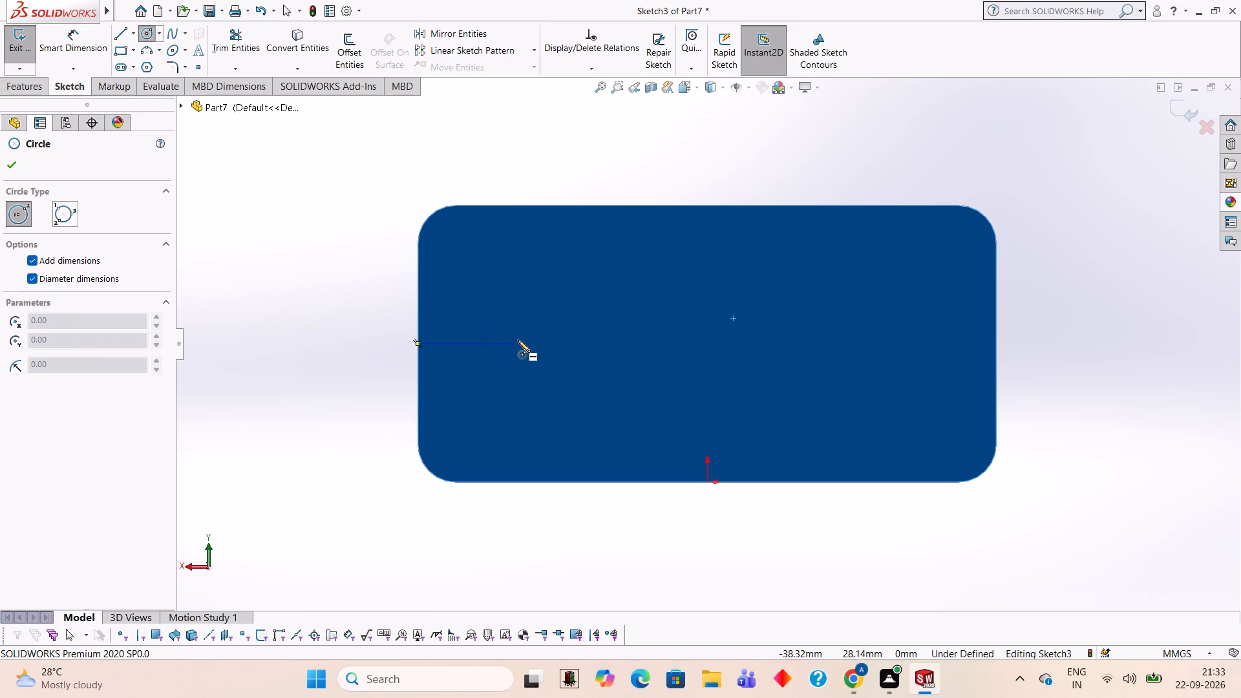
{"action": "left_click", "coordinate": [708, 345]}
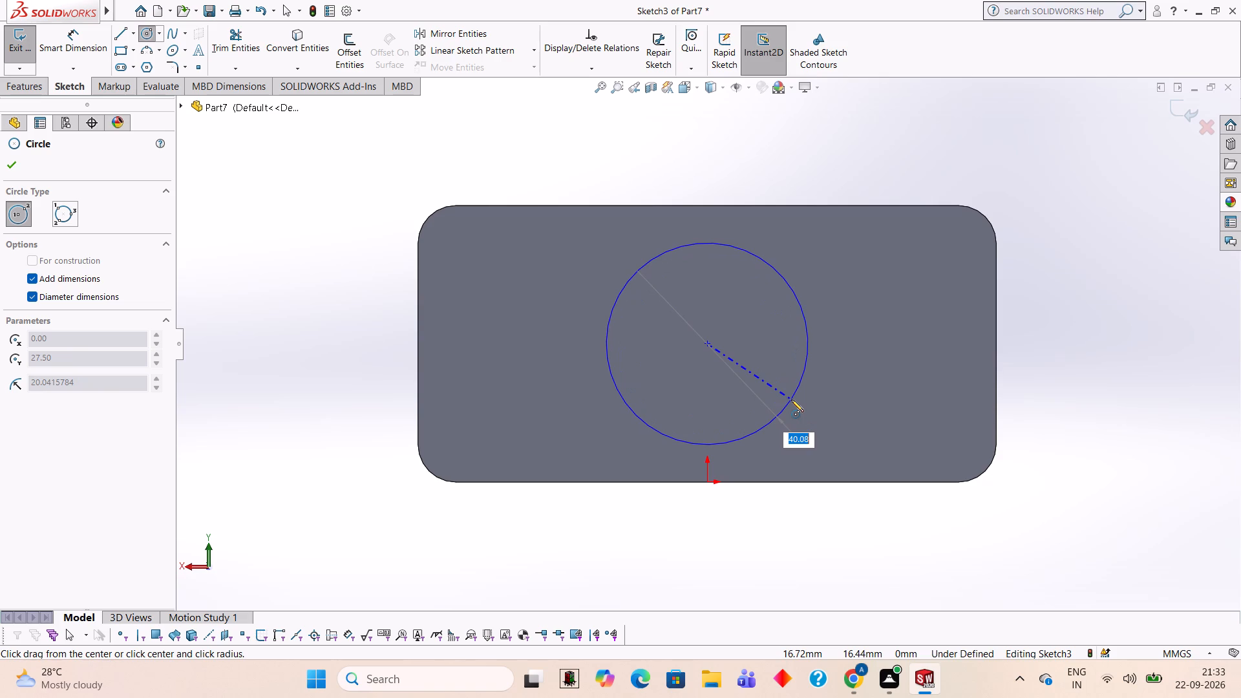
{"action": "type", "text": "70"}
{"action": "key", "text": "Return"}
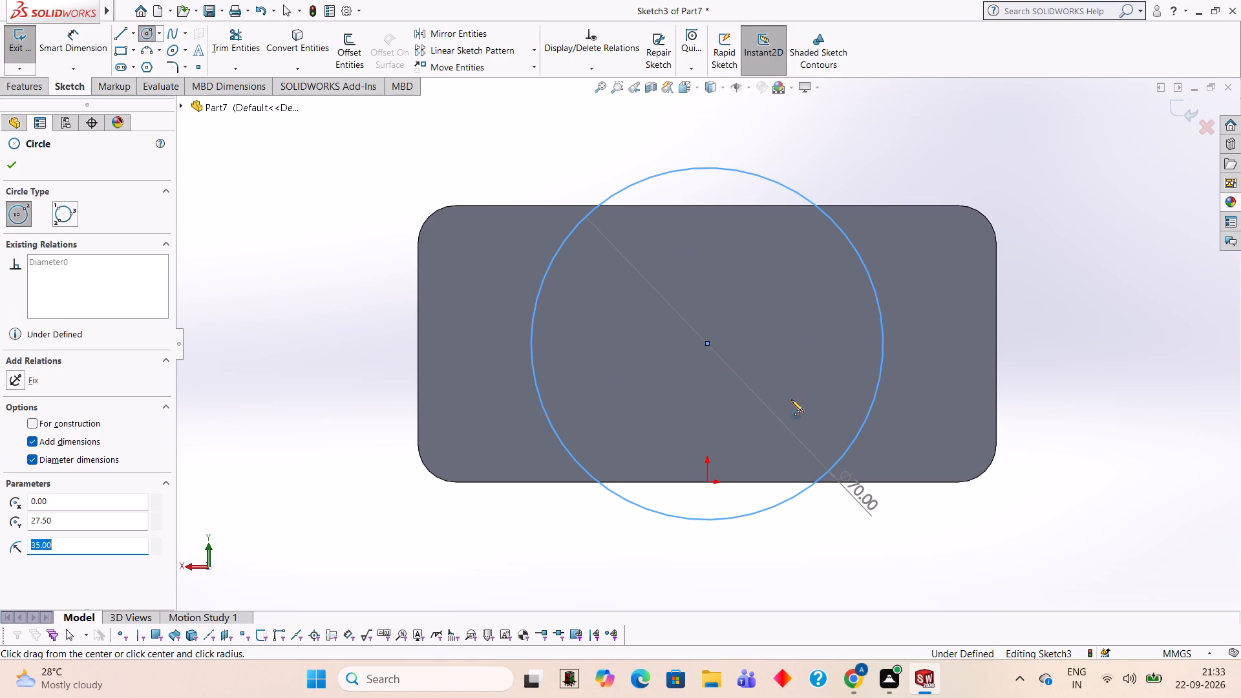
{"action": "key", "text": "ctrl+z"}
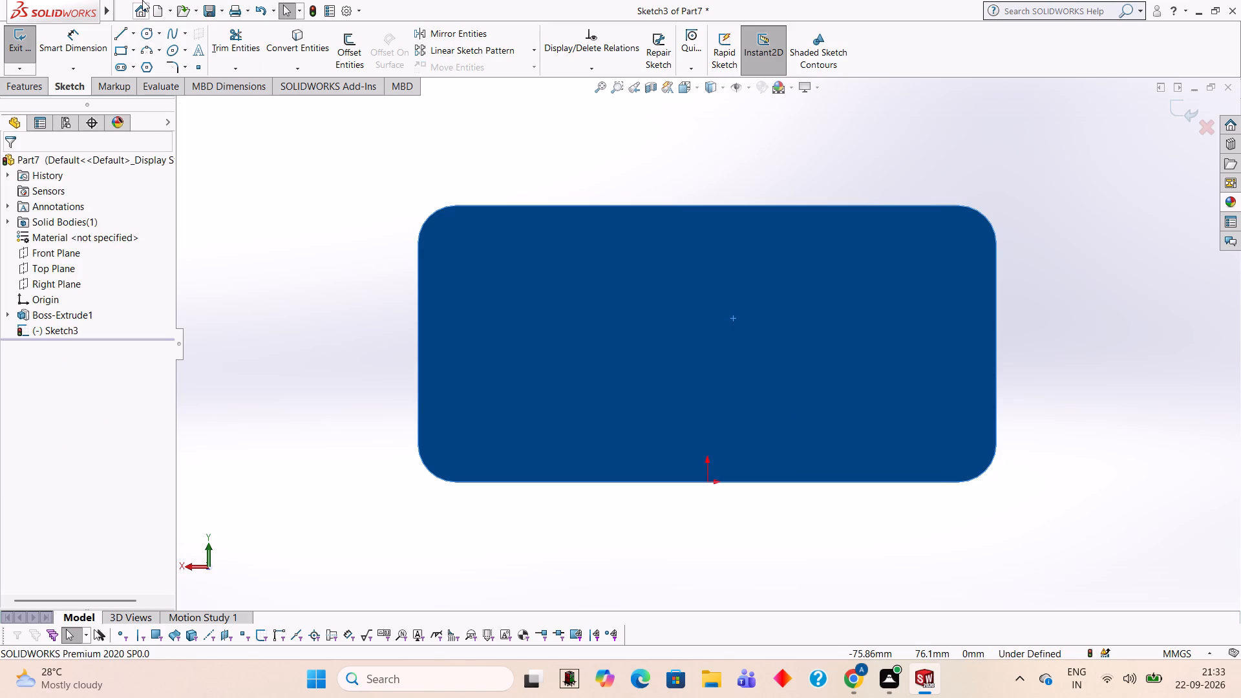
Draw a 45 mm diameter circle centred on the plate's back face.
{"action": "left_click", "coordinate": [143, 31]}
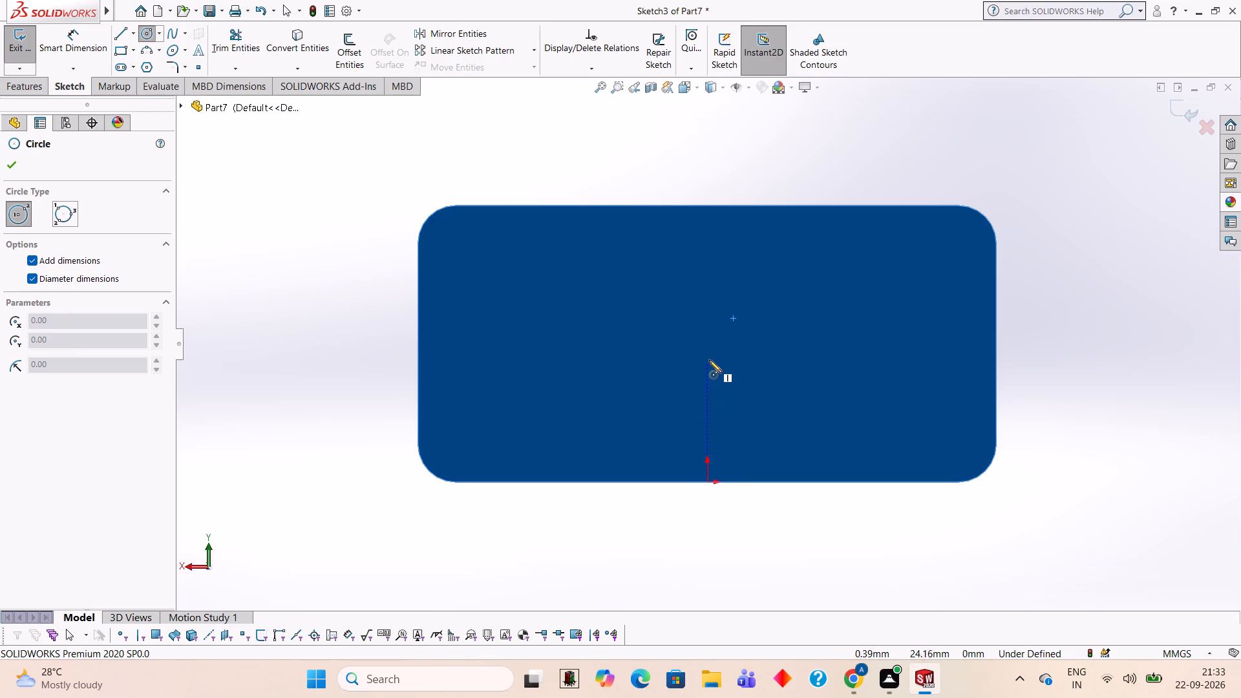
{"action": "left_click", "coordinate": [706, 342]}
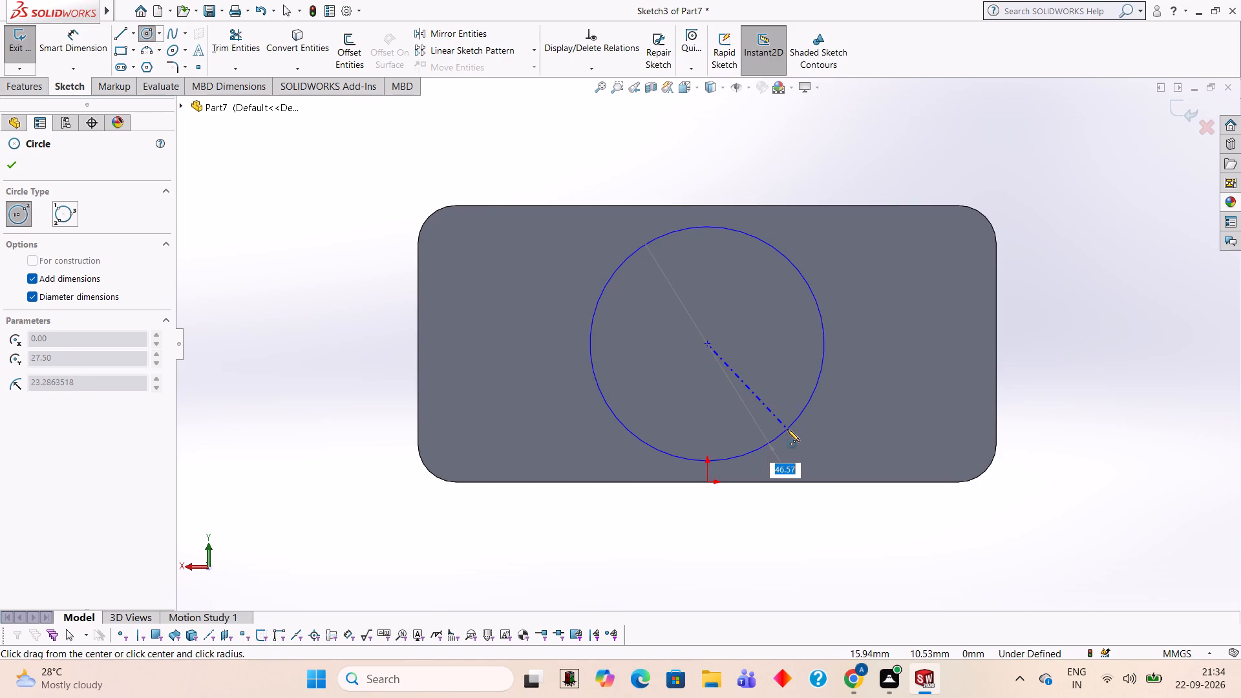
{"action": "type", "text": "45"}
{"action": "key", "text": "Return"}
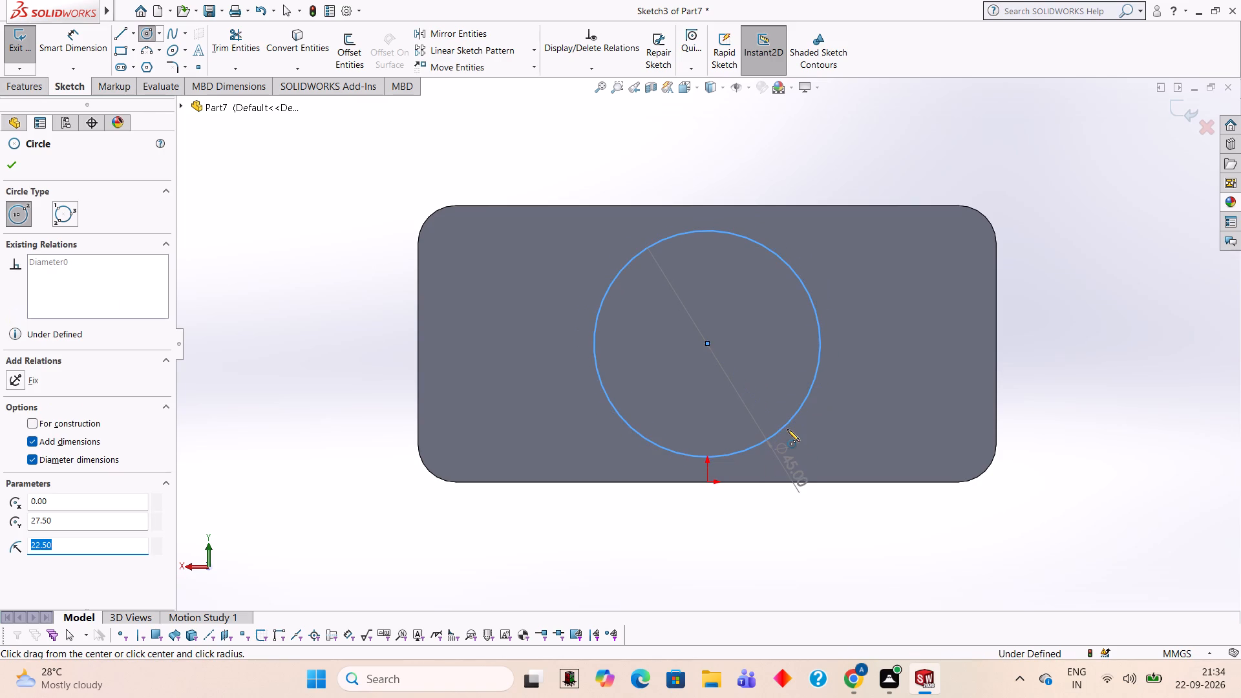
Extrude the 45 mm circle as a blind boss 80 mm deep, merged with the plate.
{"action": "left_click", "coordinate": [24, 86]}
{"action": "left_click", "coordinate": [28, 61]}
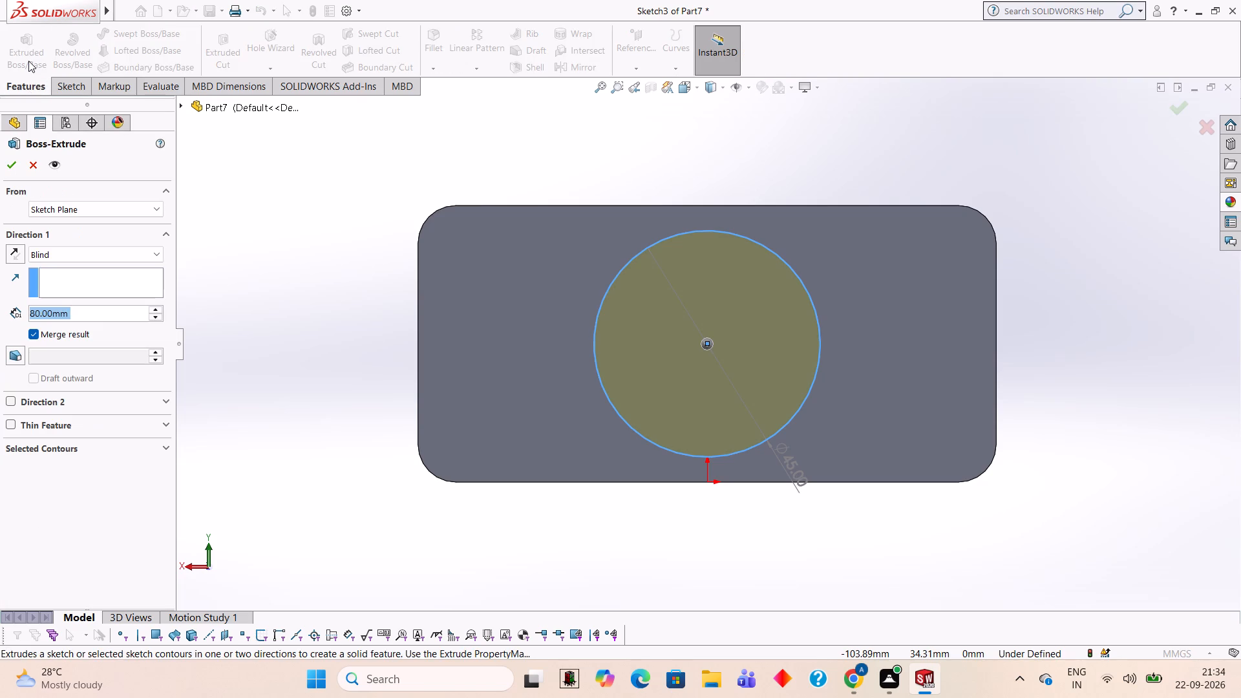
{"action": "left_click", "coordinate": [19, 163]}
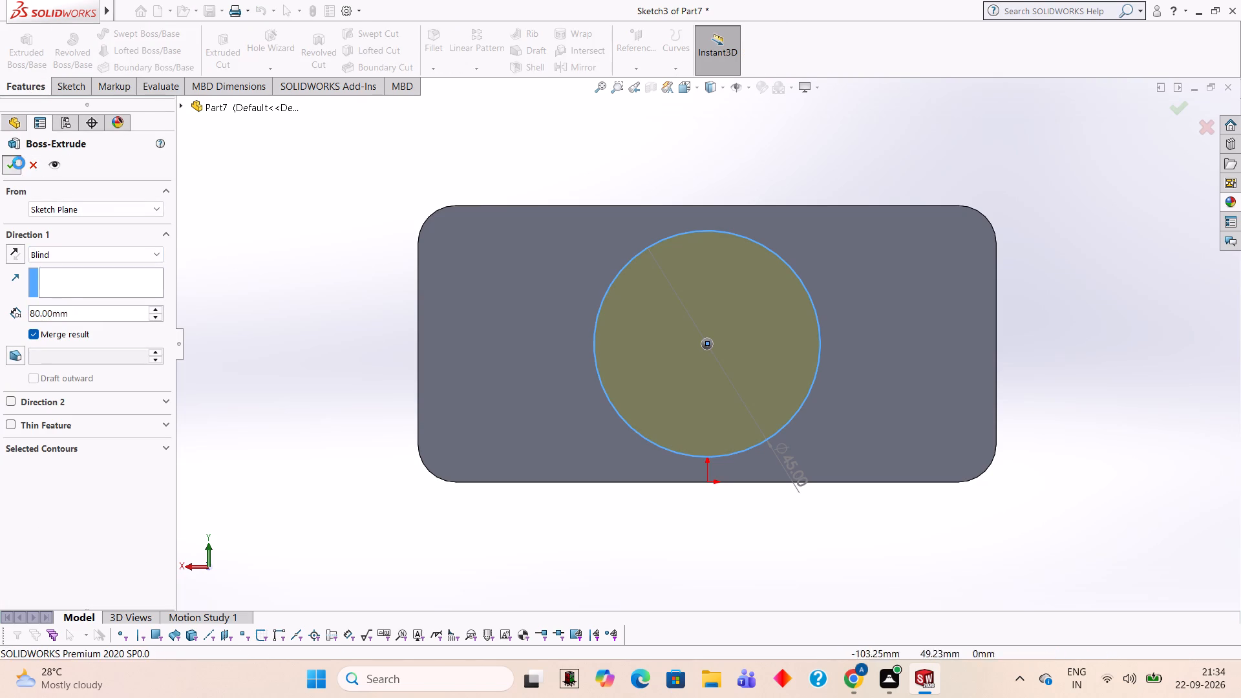
{"action": "scroll", "coordinate": [1169, 361], "scroll_direction": "up", "scroll_amount": 1}
{"action": "middle_click_drag", "start_coordinate": [1169, 361], "coordinate": [1087, 352]}
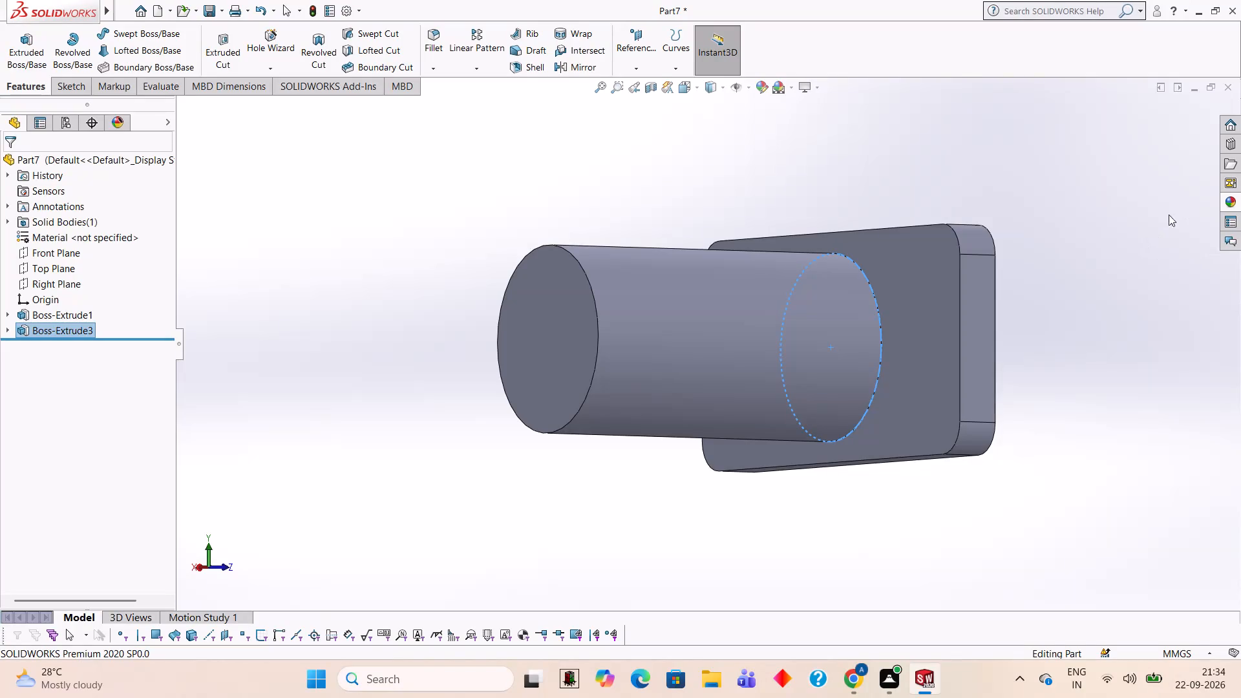
{"action": "left_click", "coordinate": [1117, 238]}
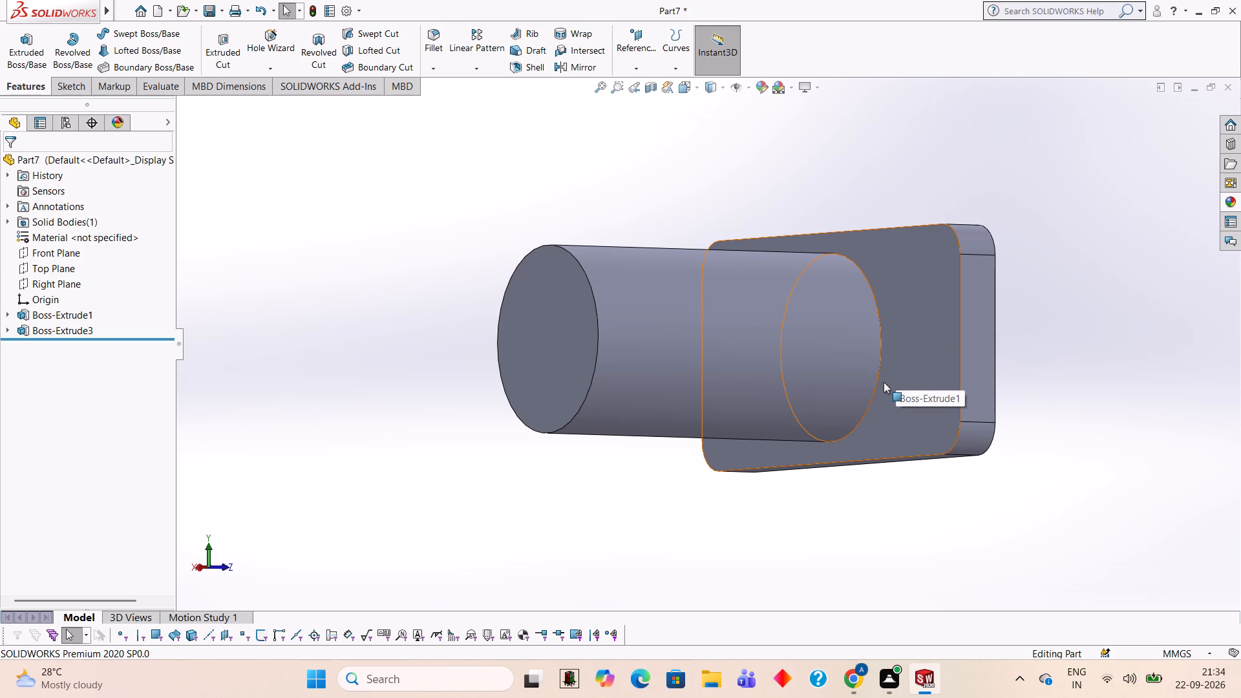
Open a sketch on the cylinder's free end face and draw a concentric circle about 38 mm in diameter.
{"action": "left_click", "coordinate": [525, 329]}
{"action": "left_click", "coordinate": [577, 286]}
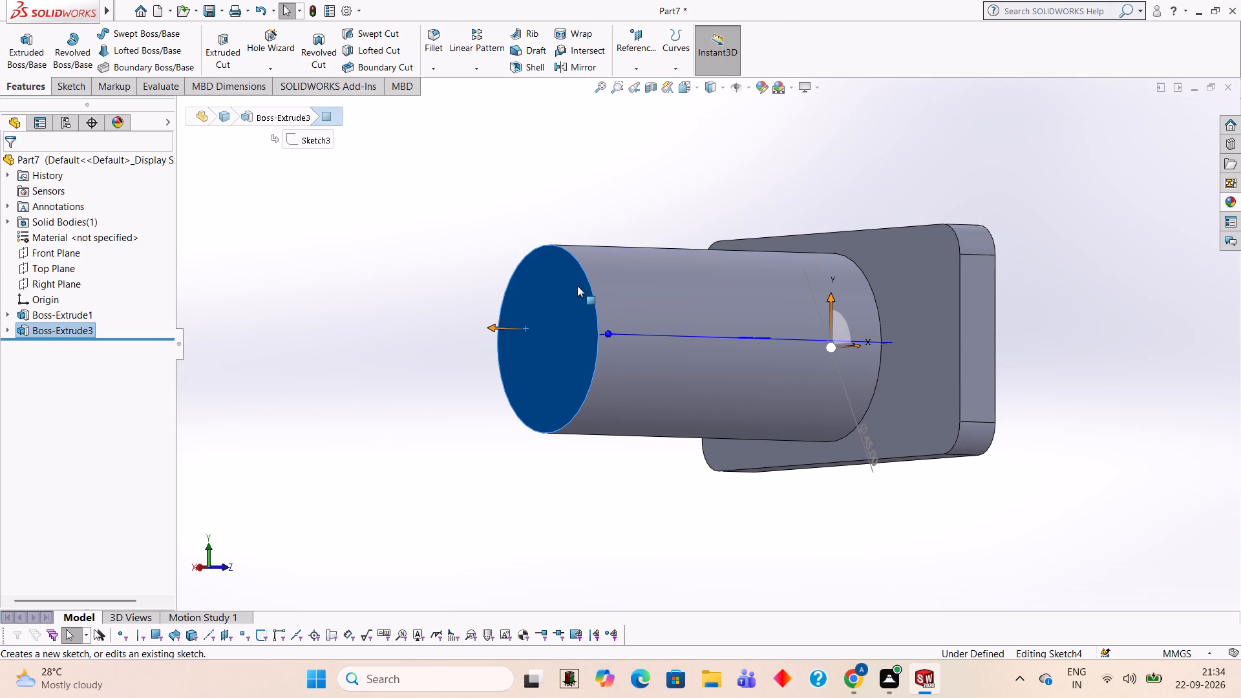
{"action": "key", "text": "ctrl+8"}
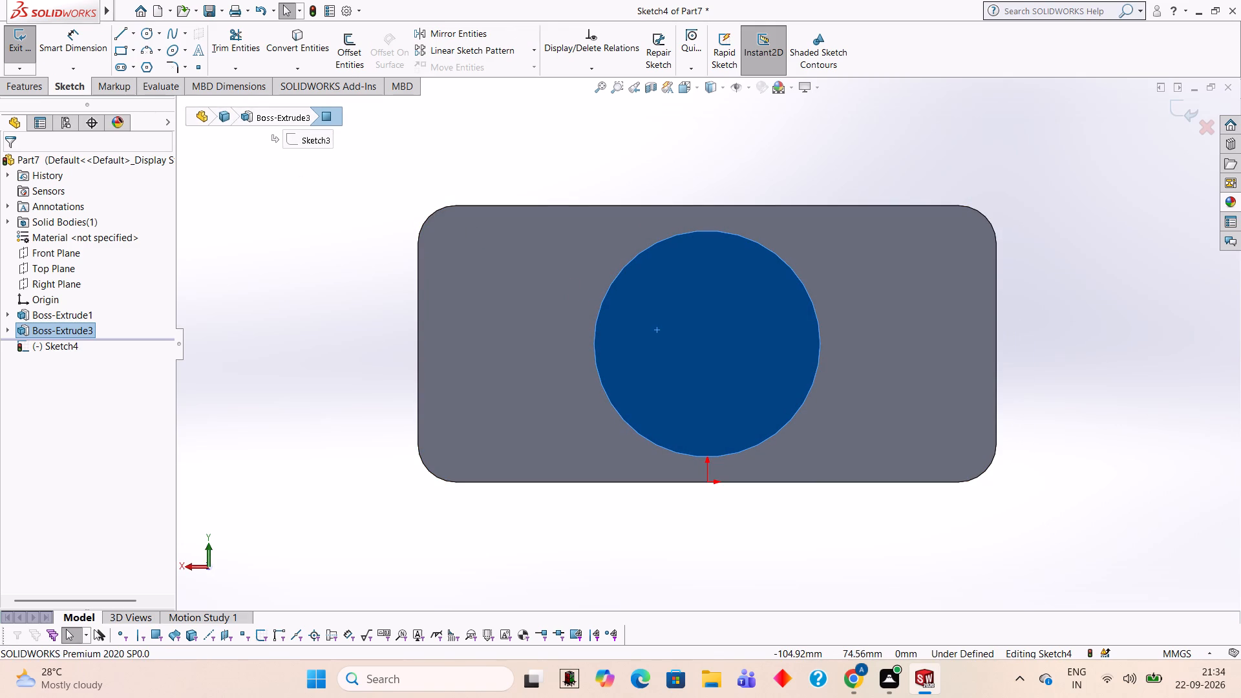
{"action": "left_click", "coordinate": [149, 39]}
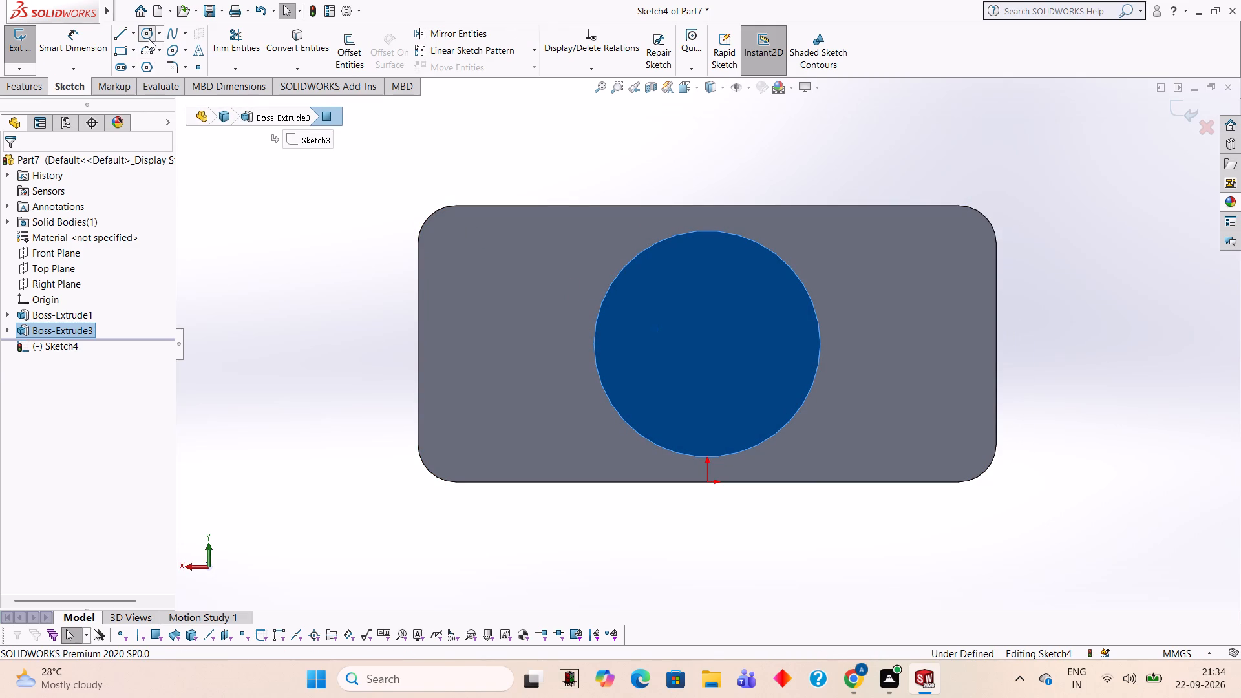
{"action": "left_click", "coordinate": [706, 346]}
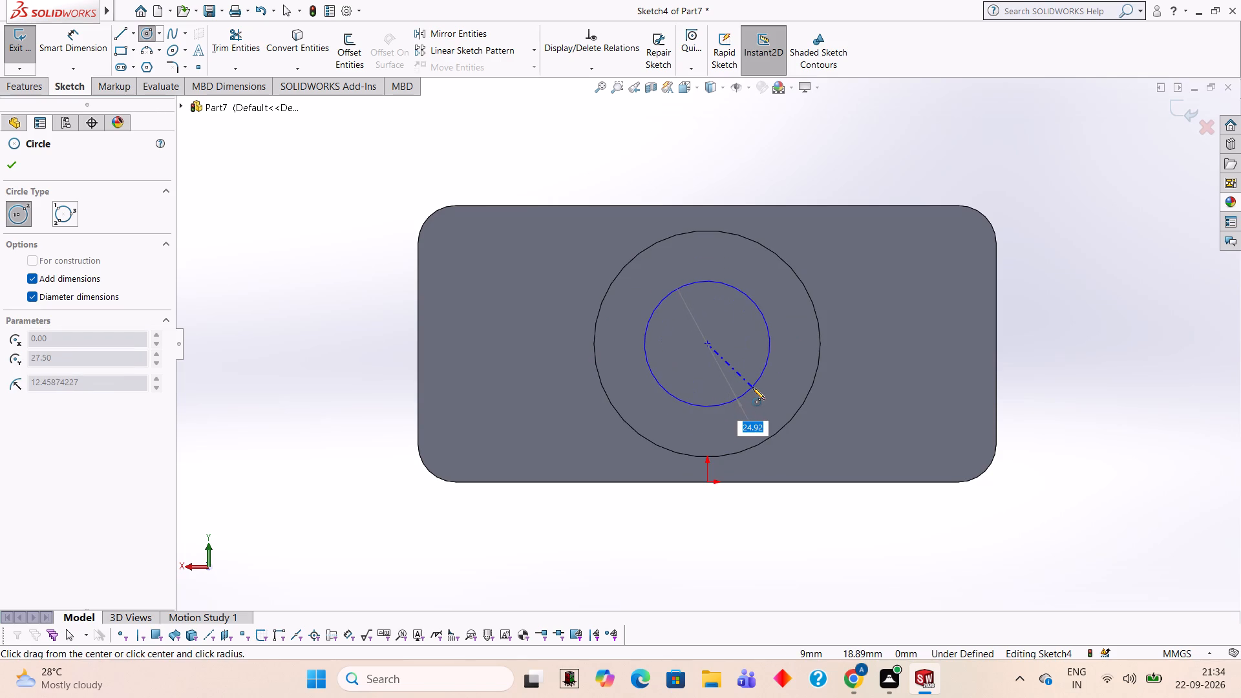
{"action": "left_click", "coordinate": [779, 407]}
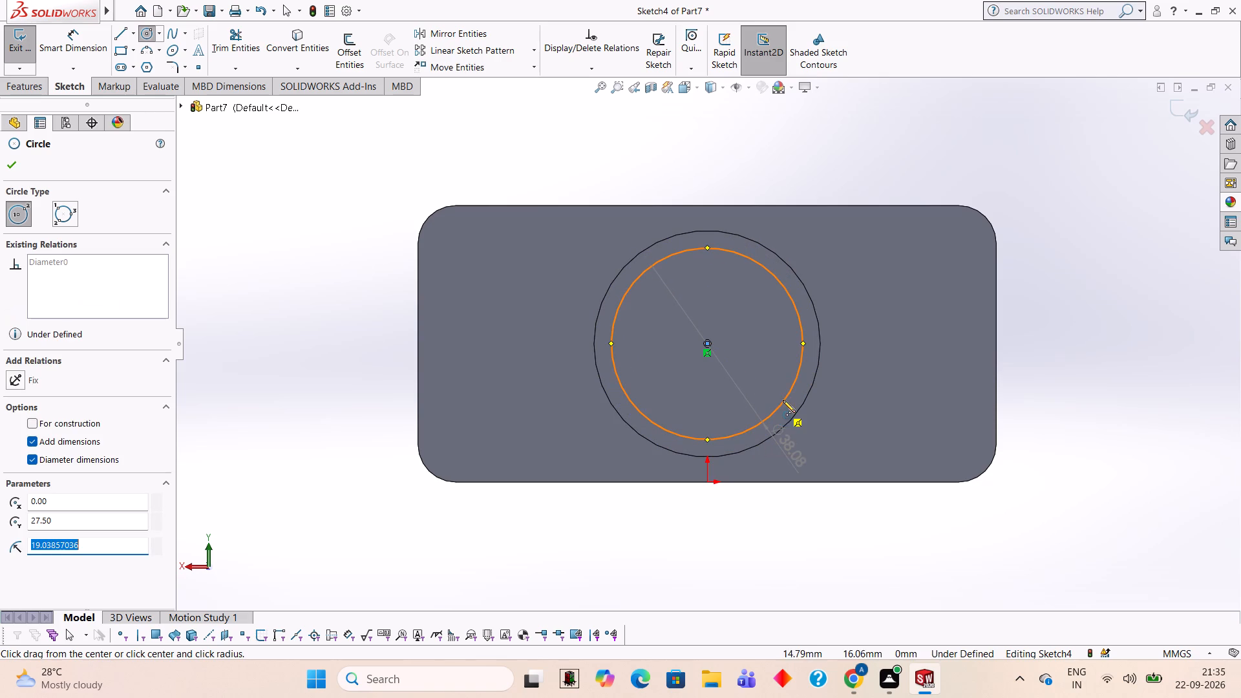
Extrude the concentric circle outward from the cylinder's end face as a blind boss 7.5 mm deep.
{"action": "left_click", "coordinate": [34, 82]}
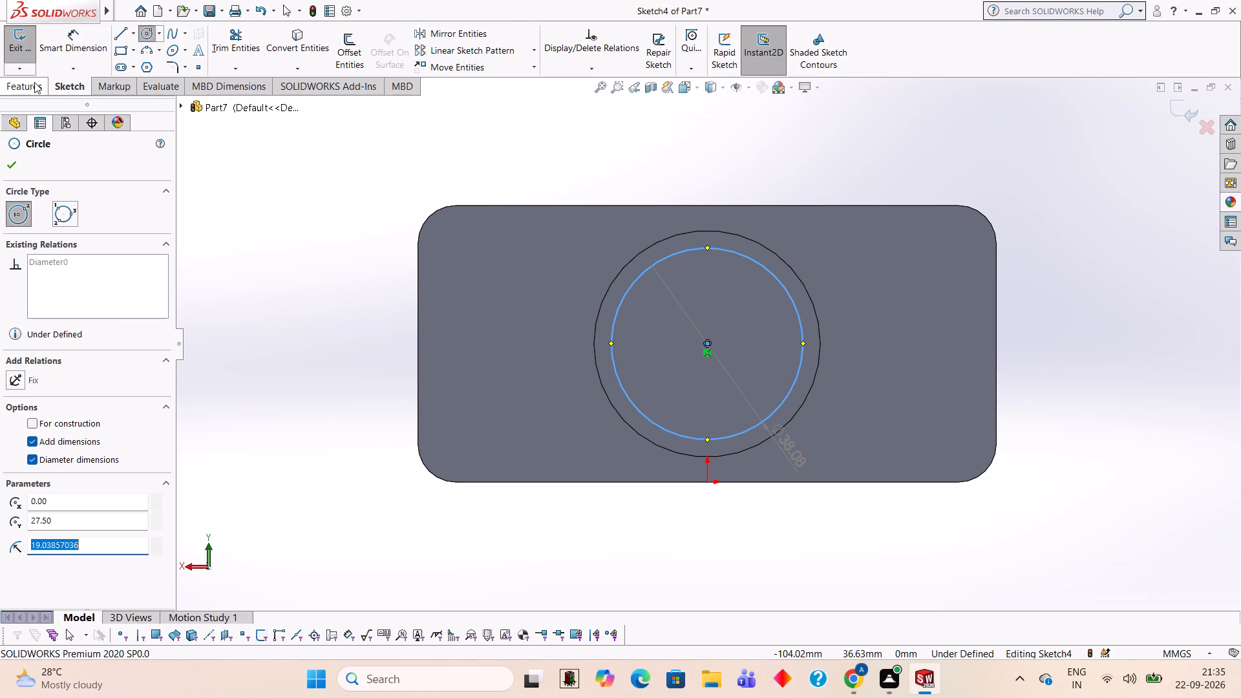
{"action": "left_click", "coordinate": [34, 71]}
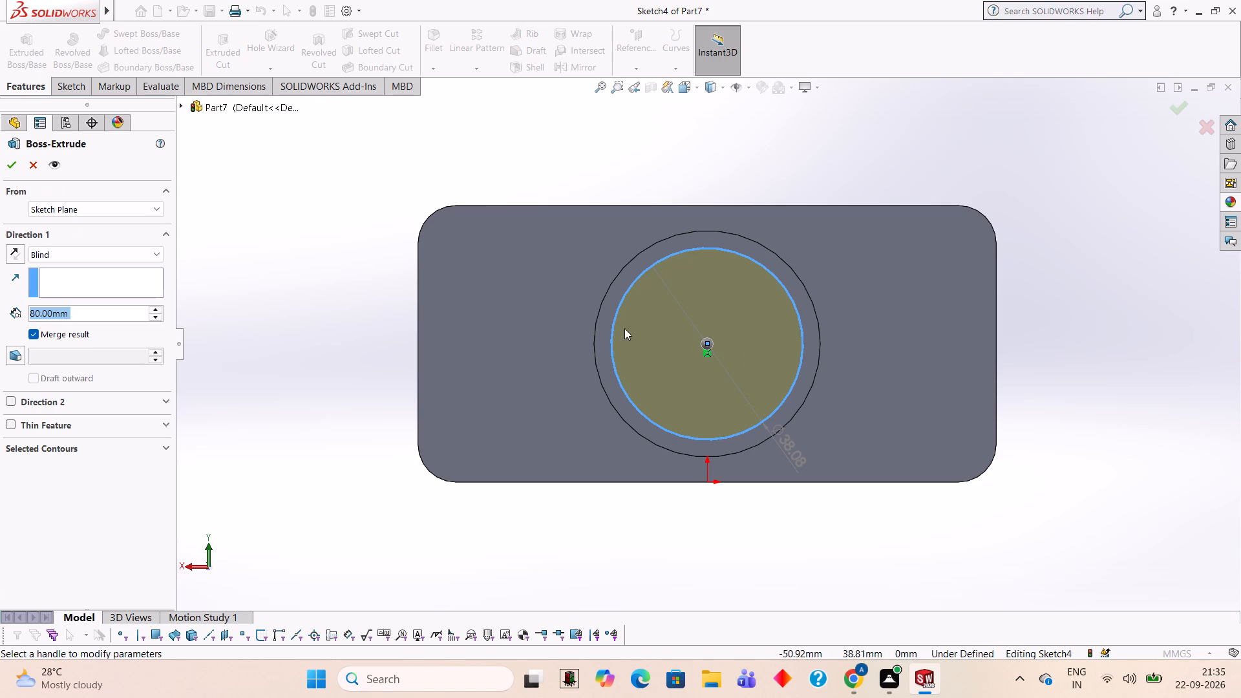
{"action": "middle_click_drag", "start_coordinate": [1083, 319], "coordinate": [626, 344]}
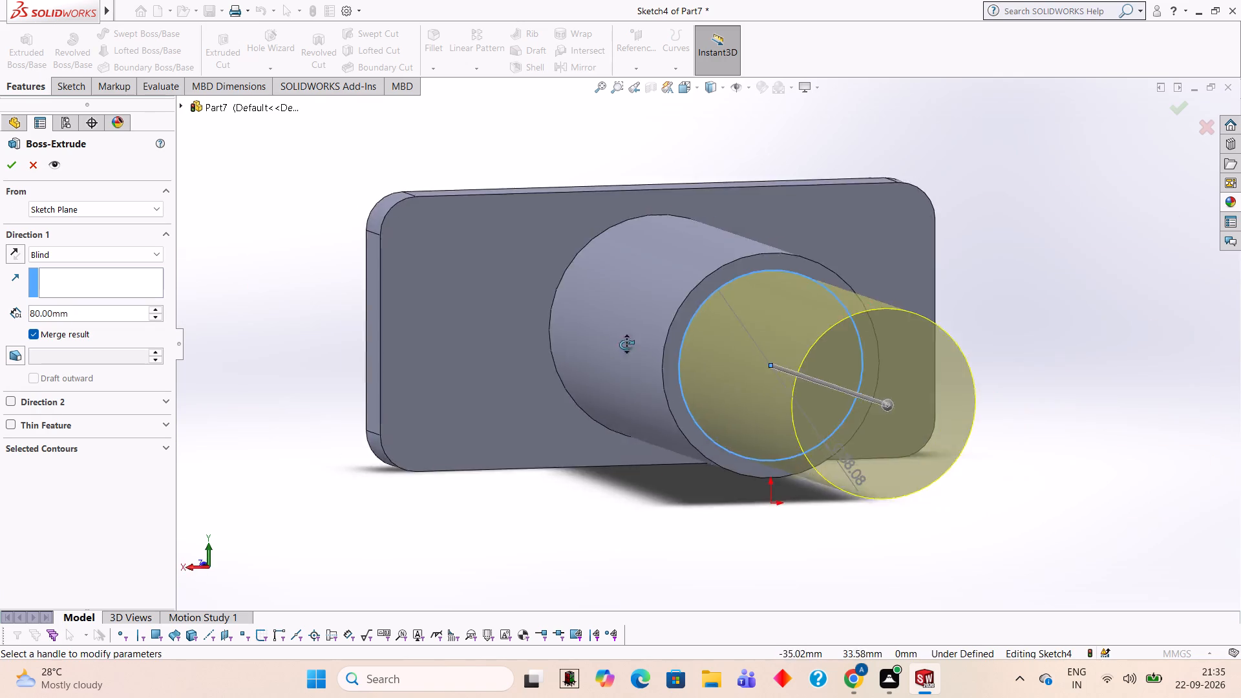
{"action": "middle_click_drag", "start_coordinate": [626, 344], "coordinate": [992, 327]}
{"action": "scroll", "coordinate": [631, 354], "scroll_direction": "up", "scroll_amount": 1}
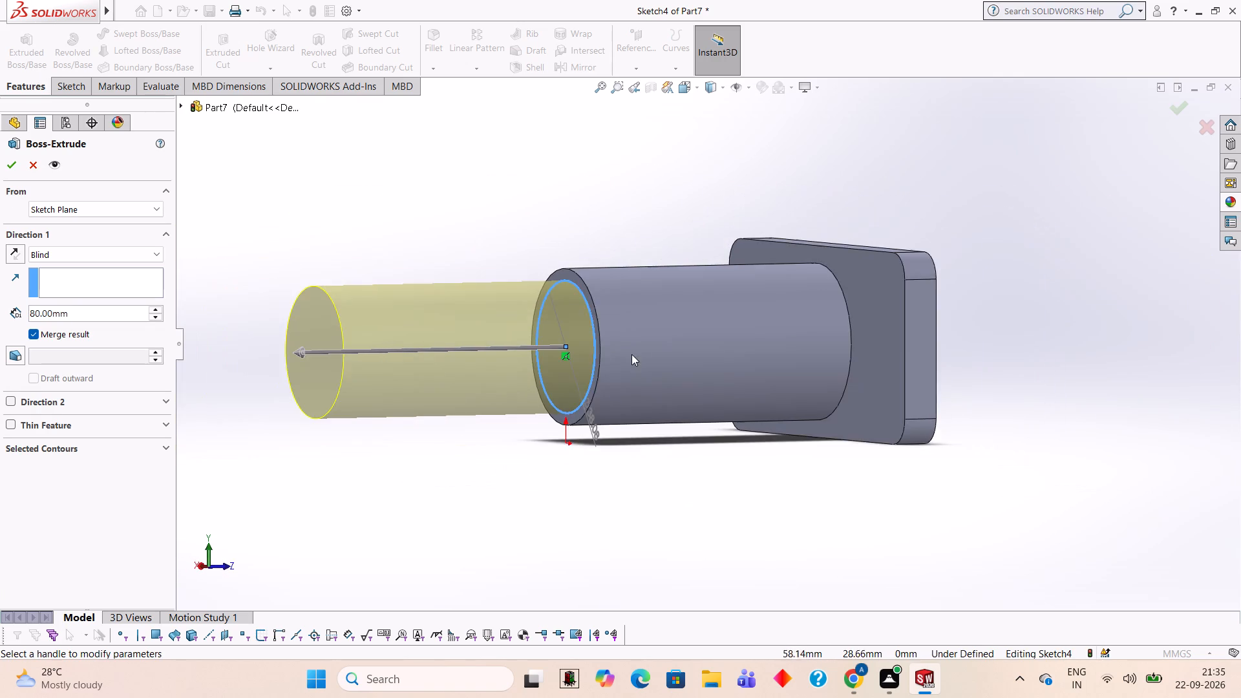
{"action": "scroll", "coordinate": [631, 354], "scroll_direction": "up", "scroll_amount": 2}
{"action": "left_click", "coordinate": [91, 313]}
{"action": "key", "text": "BackSpace"}
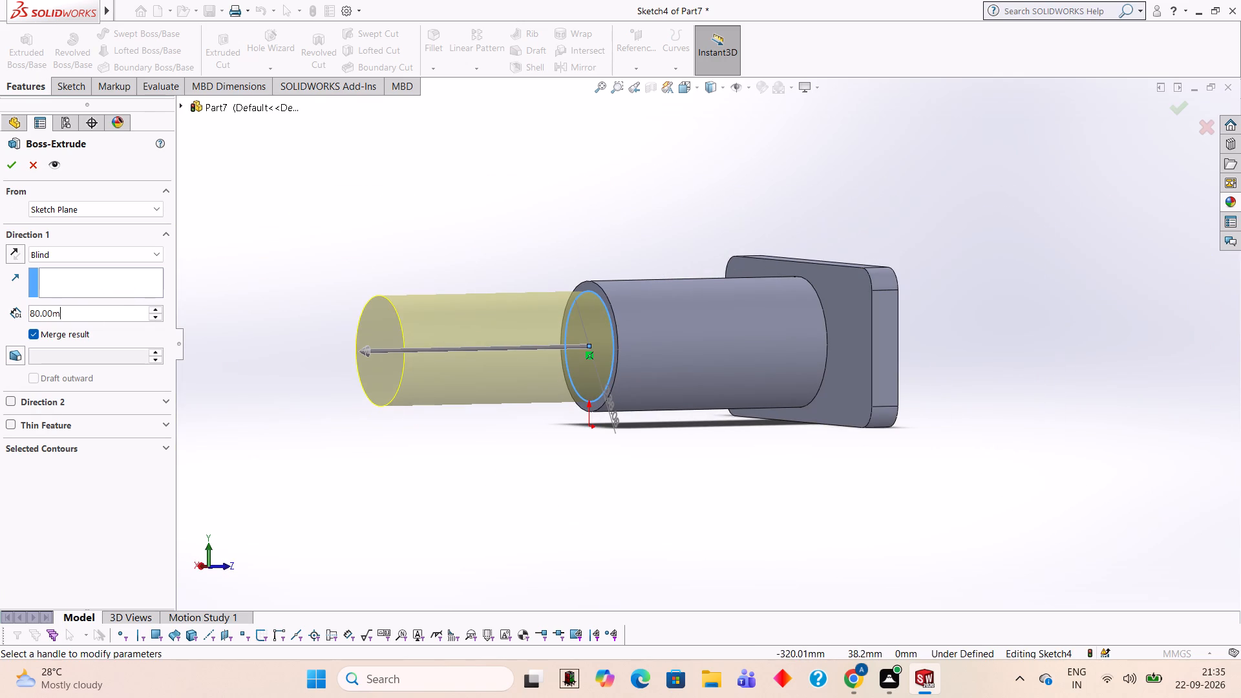
{"action": "key", "text": "BackSpace"}
{"action": "key", "text": "BackSpace"}
{"action": "key", "text": "BackSpace"}
{"action": "key", "text": "BackSpace"}
{"action": "key", "text": "BackSpace"}
{"action": "key", "text": "BackSpace"}
{"action": "type", "text": "10"}
{"action": "key", "text": "Return"}
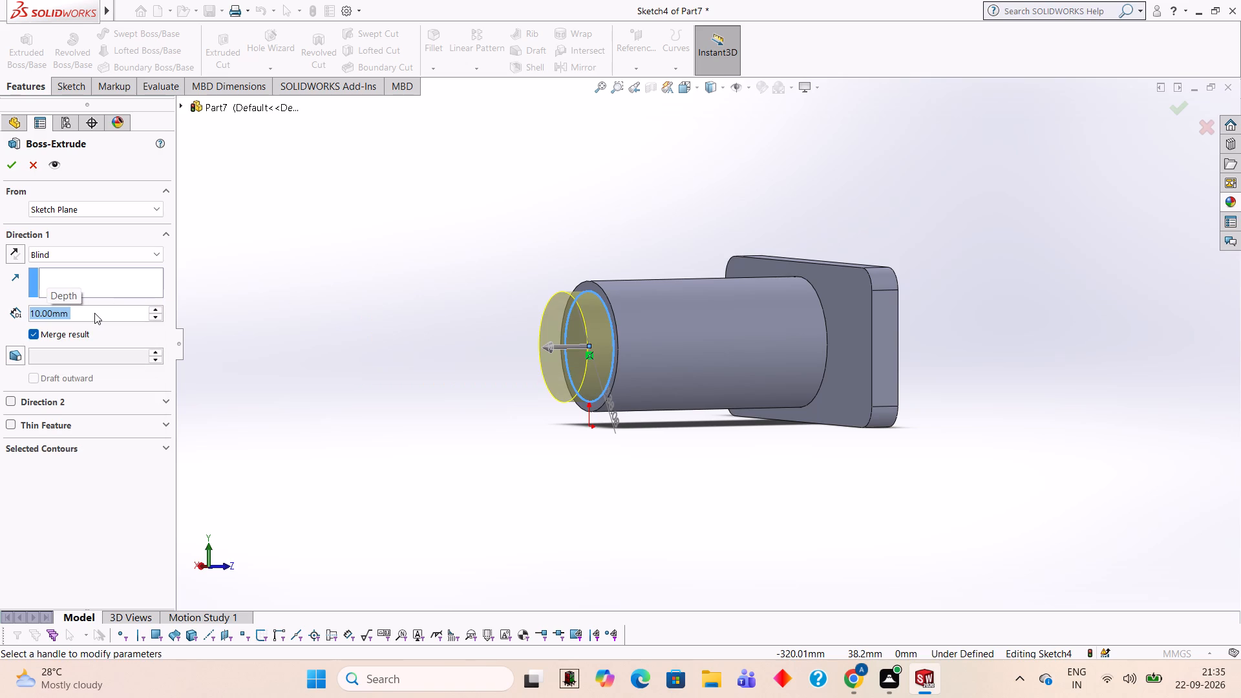
{"action": "type", "text": "7.5"}
{"action": "key", "text": "Return"}
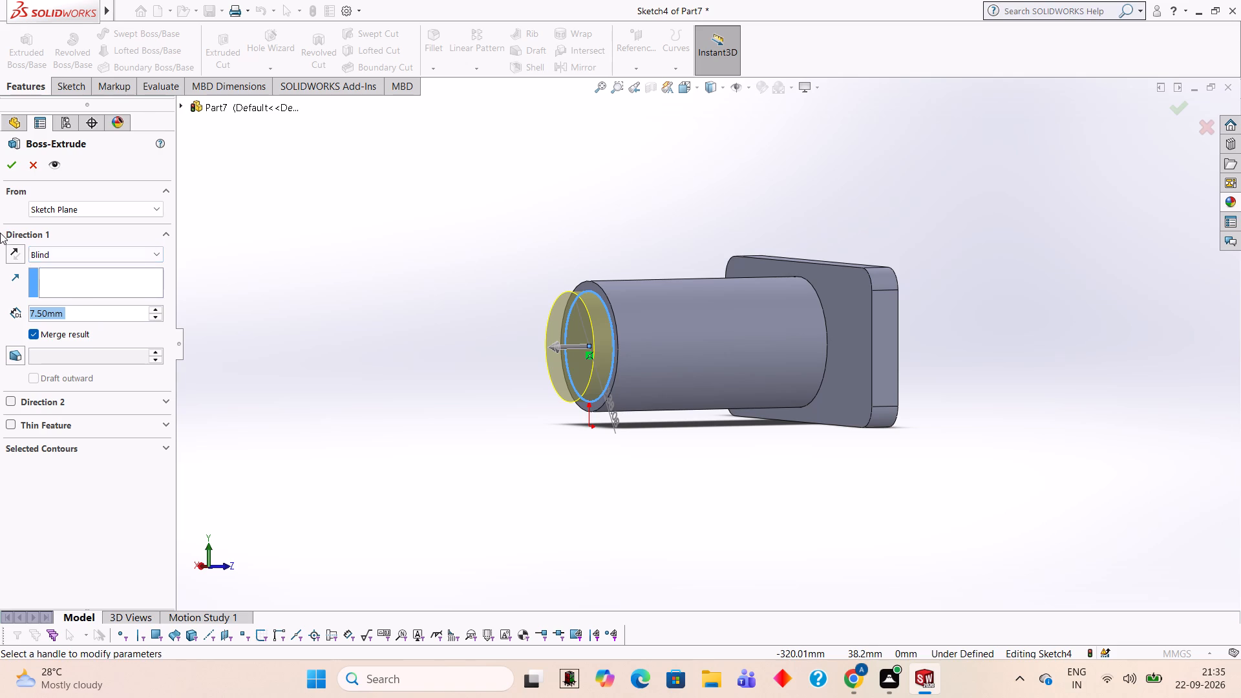
{"action": "left_click", "coordinate": [14, 170]}
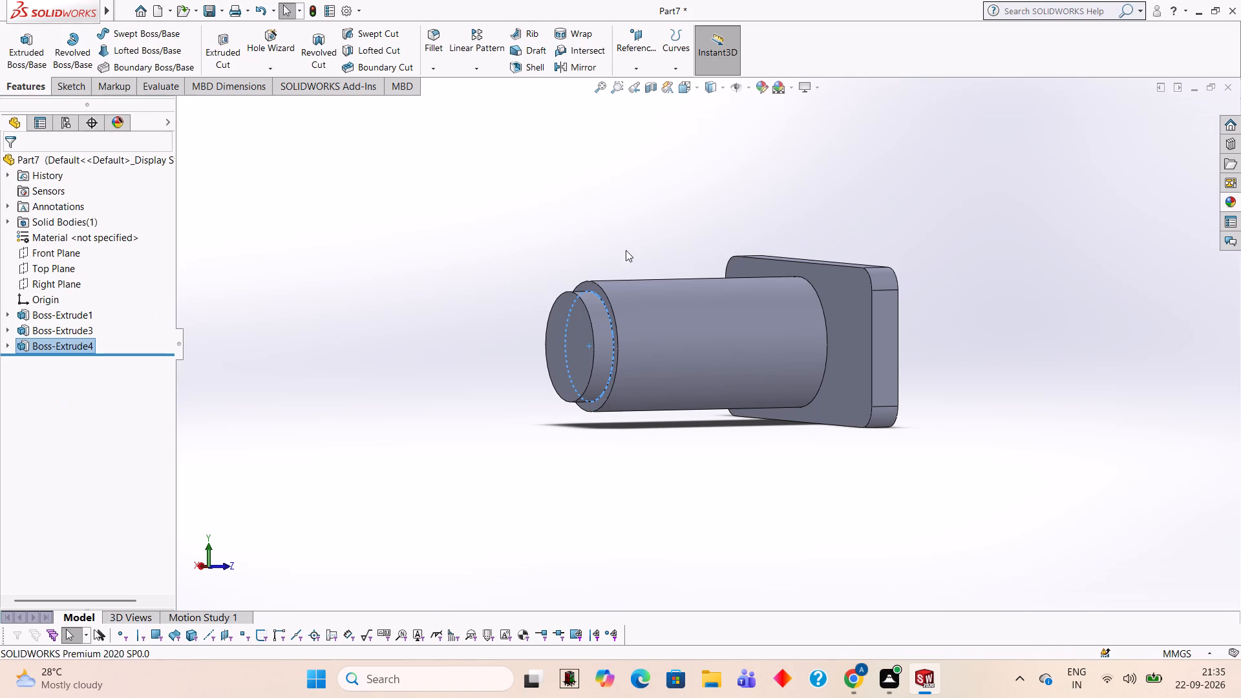
Open a sketch on the end face of the smaller stepped boss and draw a concentric 45 mm diameter circle matching the main cylinder.
{"action": "left_click", "coordinate": [569, 236]}
{"action": "middle_click_drag", "start_coordinate": [516, 239], "coordinate": [597, 234]}
{"action": "left_click", "coordinate": [681, 339]}
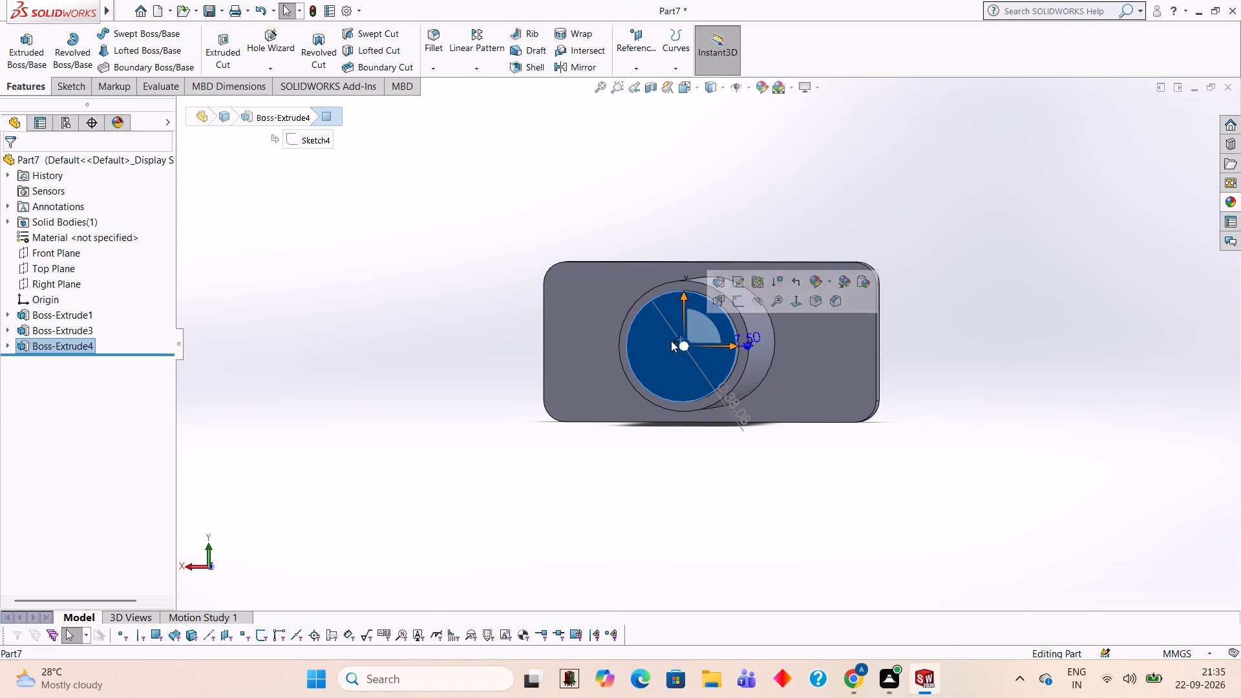
{"action": "left_click", "coordinate": [737, 302]}
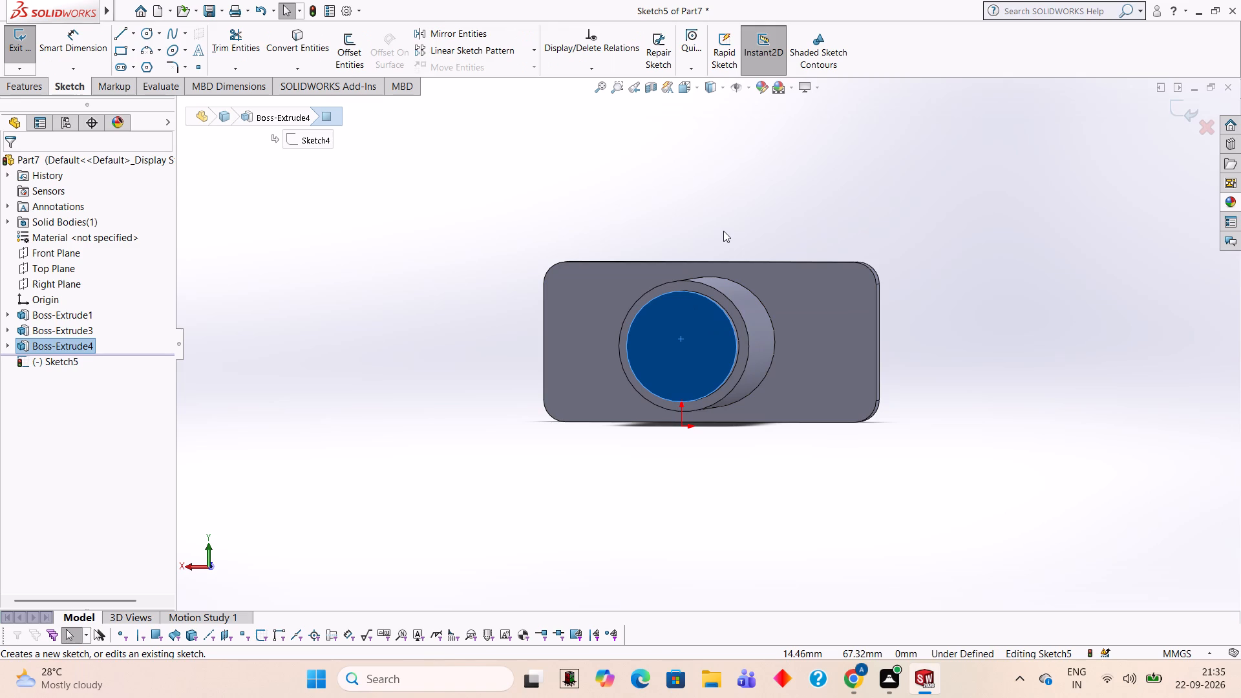
{"action": "key", "text": "ctrl+8"}
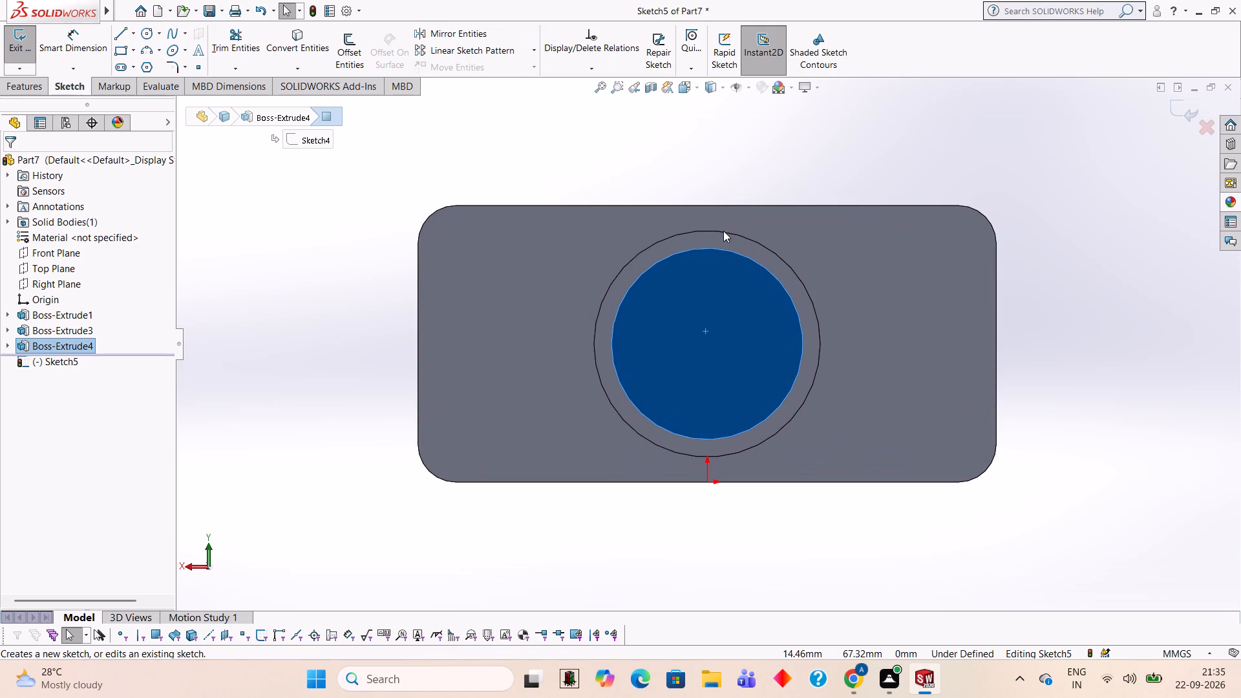
{"action": "left_click", "coordinate": [142, 41]}
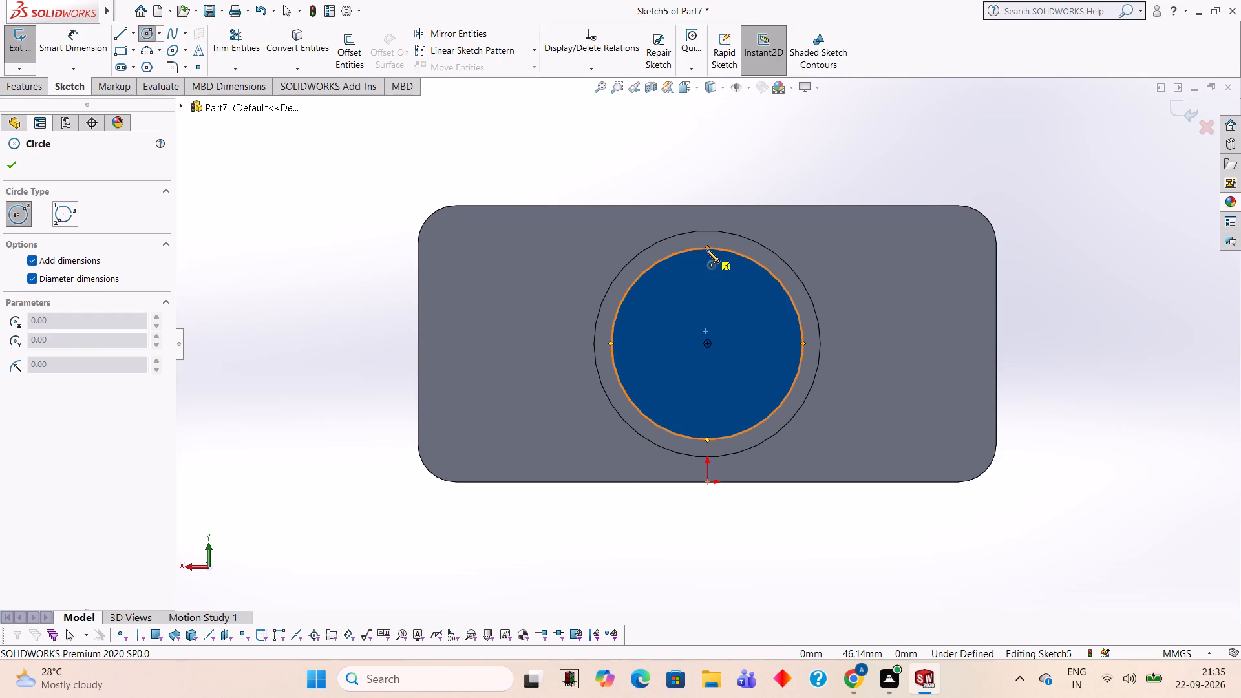
{"action": "left_click", "coordinate": [708, 343]}
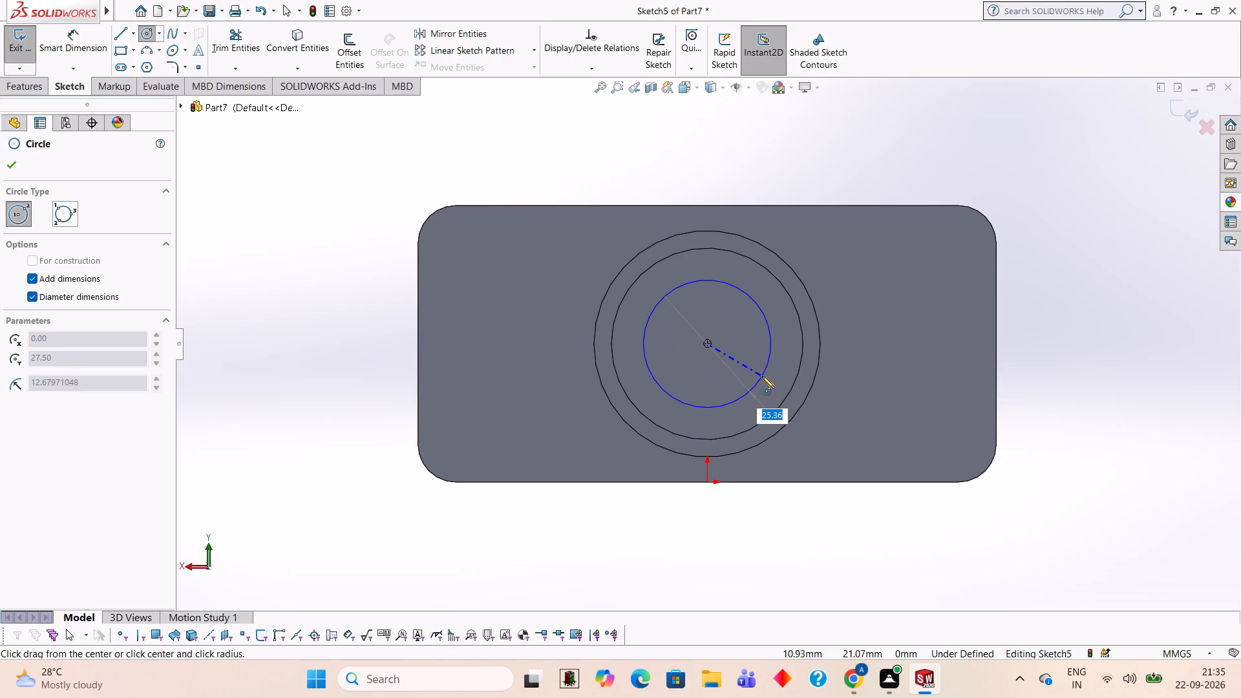
{"action": "left_click", "coordinate": [802, 404]}
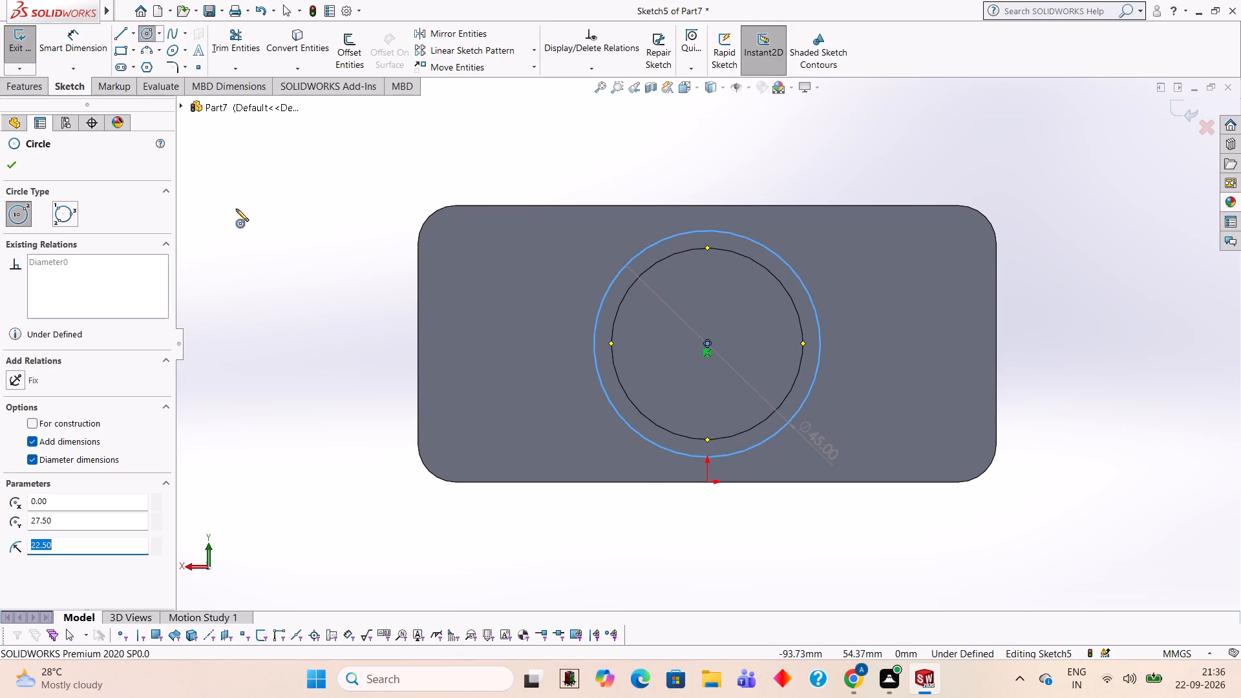
Extrude the 45 mm end circle outward as a blind boss 25 mm deep, merged with the body.
{"action": "left_click", "coordinate": [43, 84]}
{"action": "left_click", "coordinate": [42, 56]}
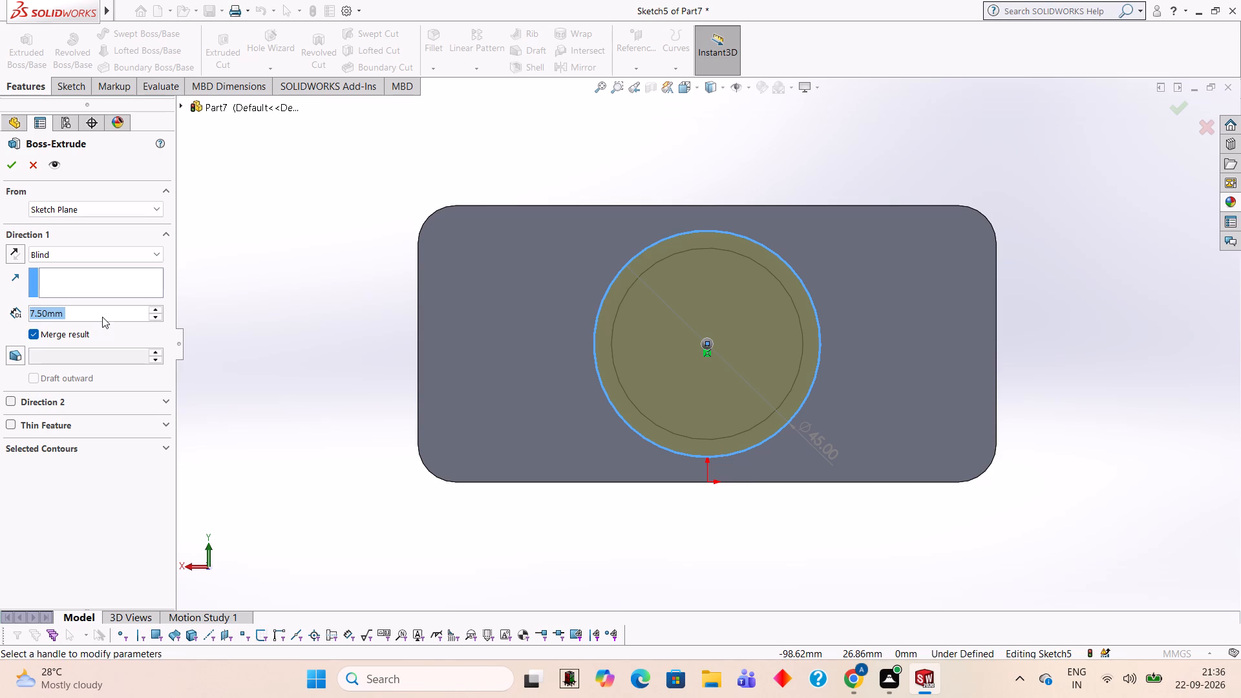
{"action": "left_click", "coordinate": [102, 317]}
{"action": "key", "text": "BackSpace"}
{"action": "key", "text": "BackSpace"}
{"action": "key", "text": "BackSpace"}
{"action": "key", "text": "BackSpace"}
{"action": "key", "text": "BackSpace"}
{"action": "key", "text": "BackSpace"}
{"action": "key", "text": "BackSpace"}
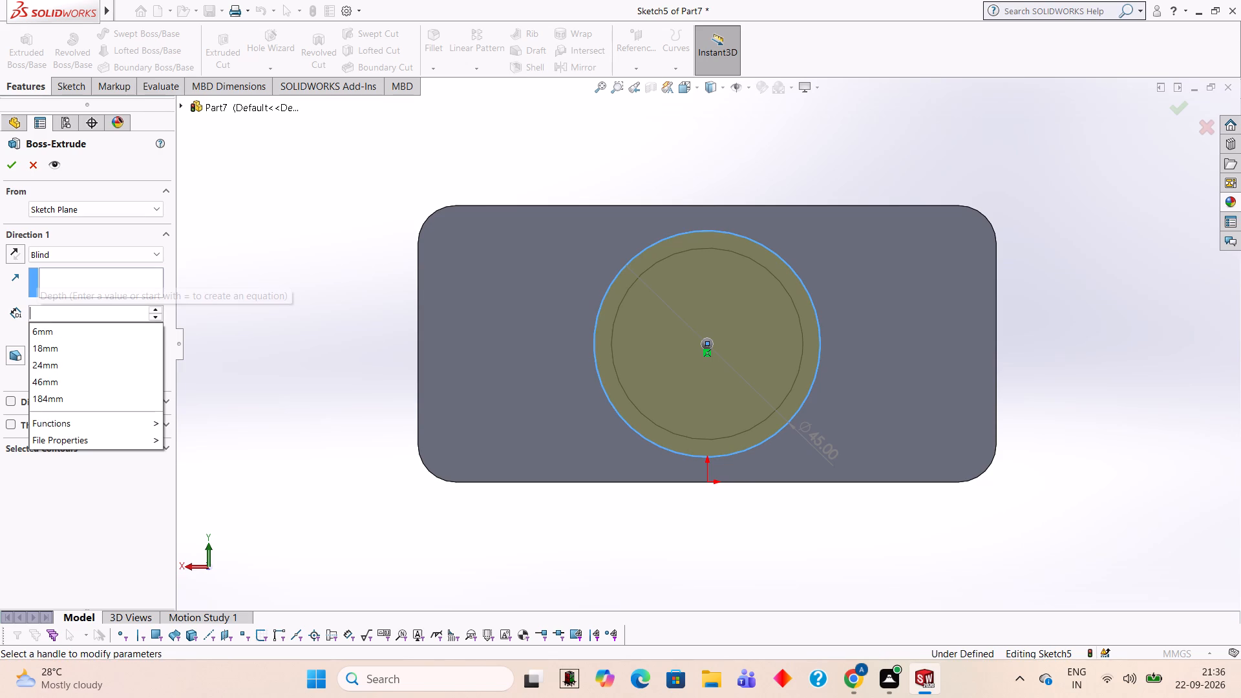
{"action": "type", "text": "25"}
{"action": "key", "text": "Return"}
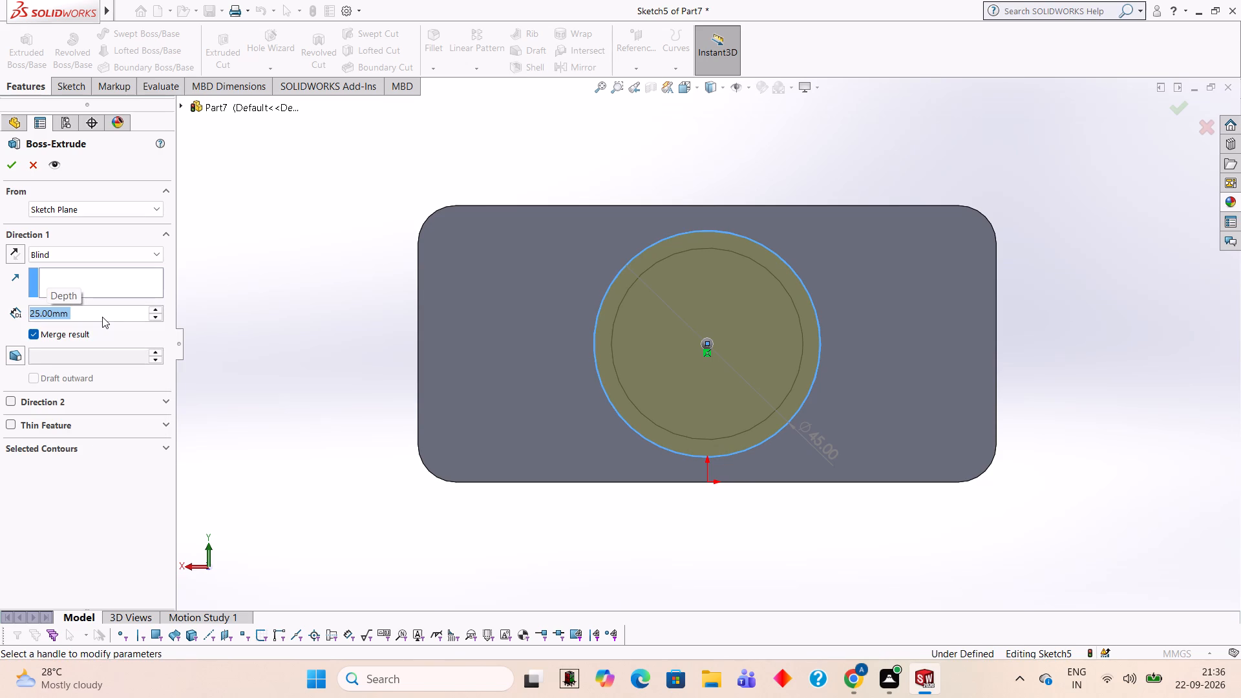
{"action": "left_click", "coordinate": [15, 174]}
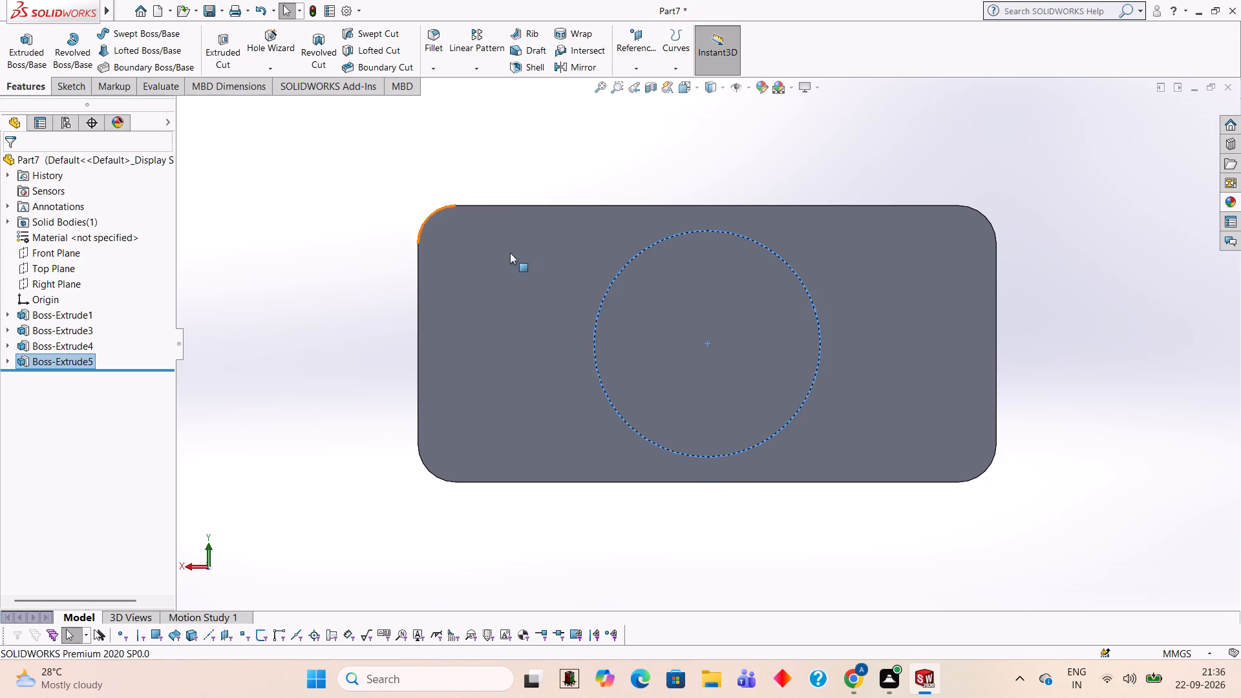
Open a sketch on the plate's front face, opposite the cylinder, and draw a 25 mm diameter circle at its centre.
{"action": "middle_click_drag", "start_coordinate": [1059, 263], "coordinate": [950, 289]}
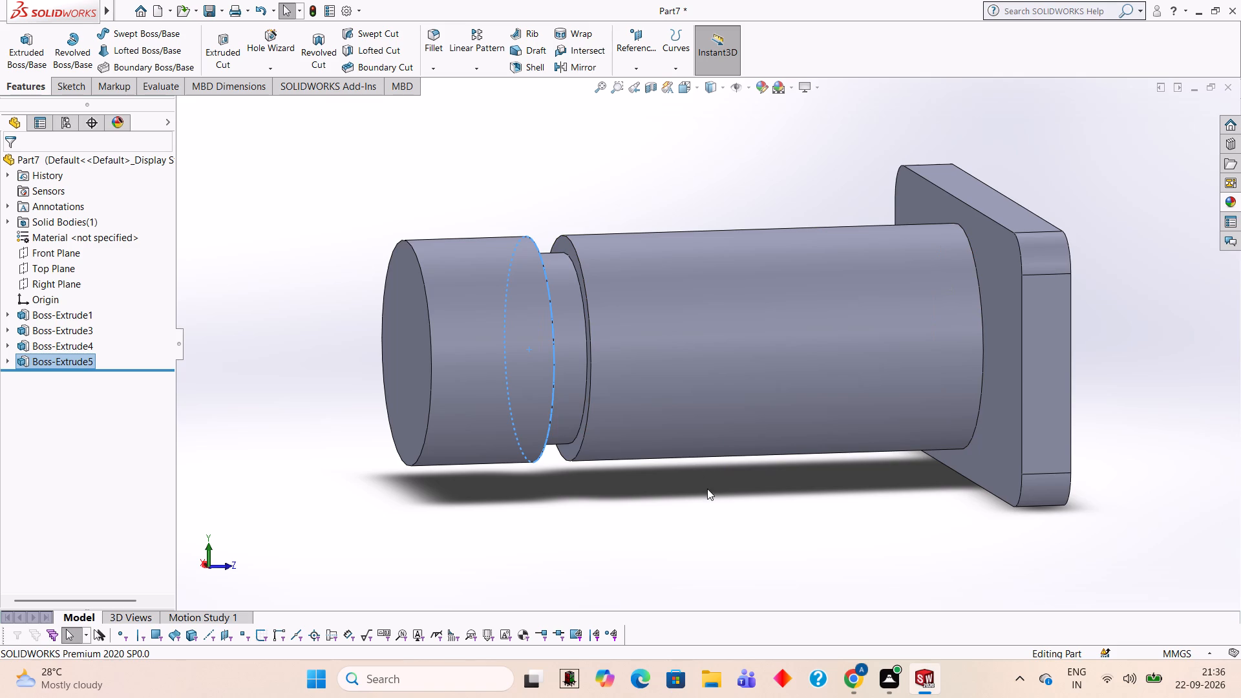
{"action": "left_click", "coordinate": [1147, 266]}
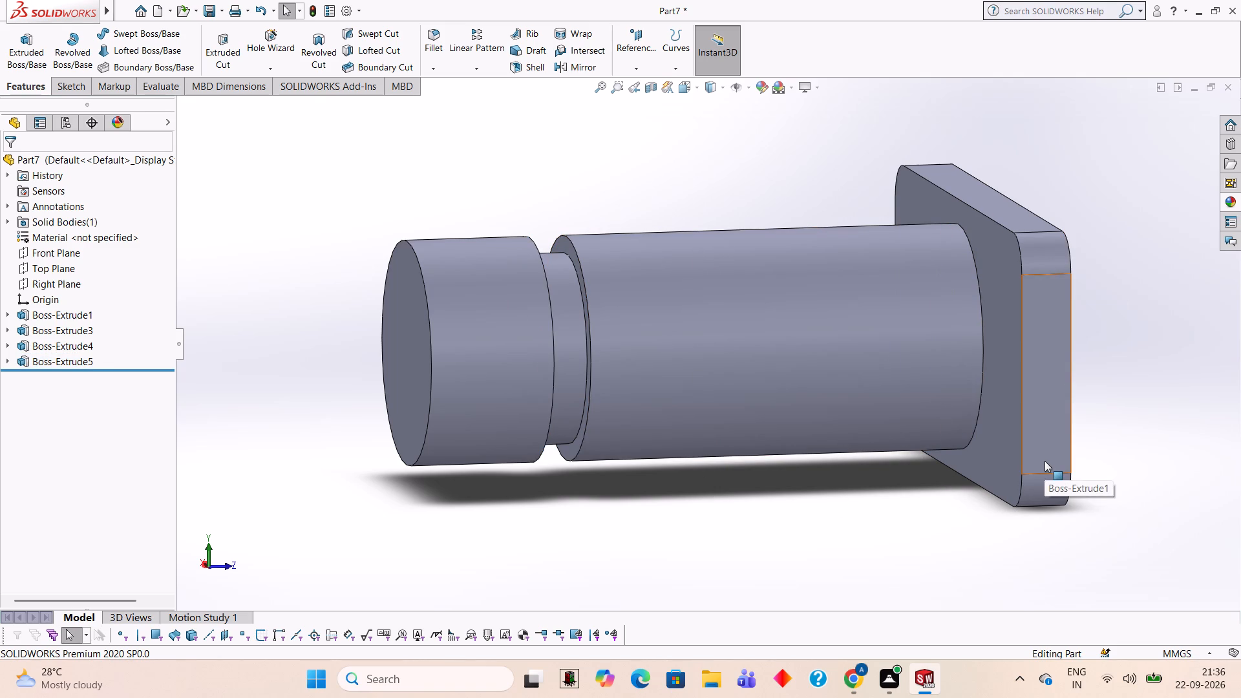
{"action": "middle_click_drag", "start_coordinate": [1100, 403], "coordinate": [1081, 403]}
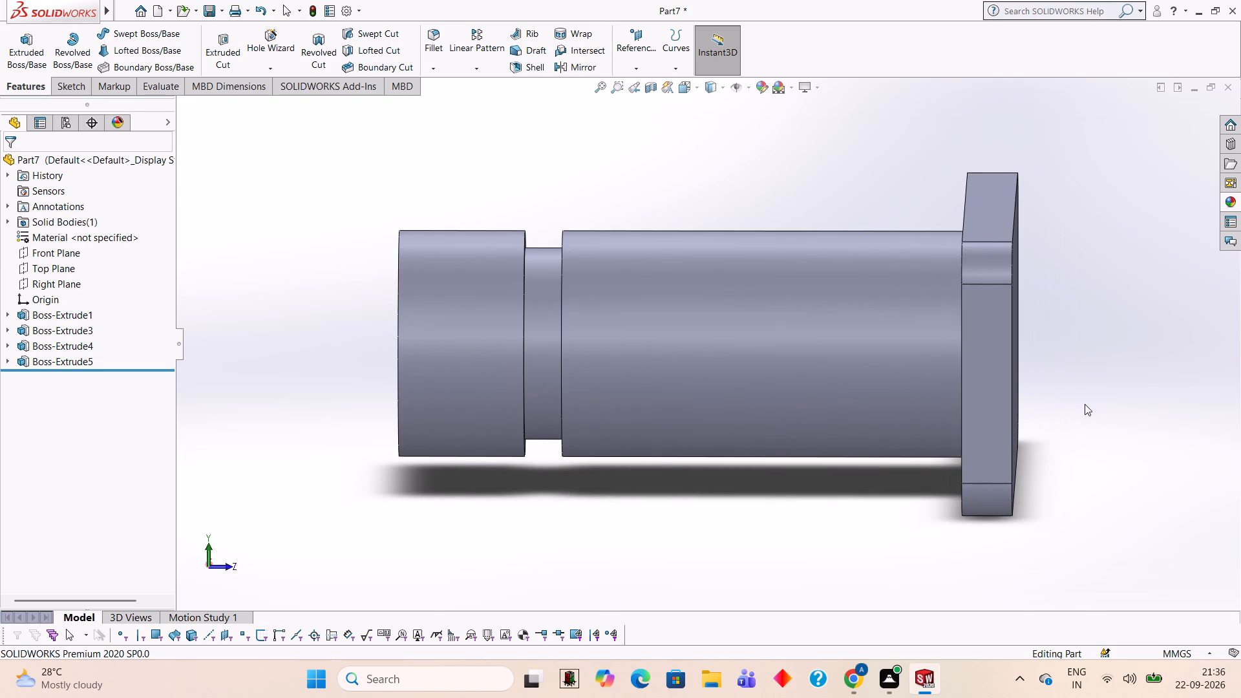
{"action": "scroll", "coordinate": [1105, 447], "scroll_direction": "up", "scroll_amount": 2}
{"action": "middle_click_drag", "start_coordinate": [1089, 438], "coordinate": [1062, 440]}
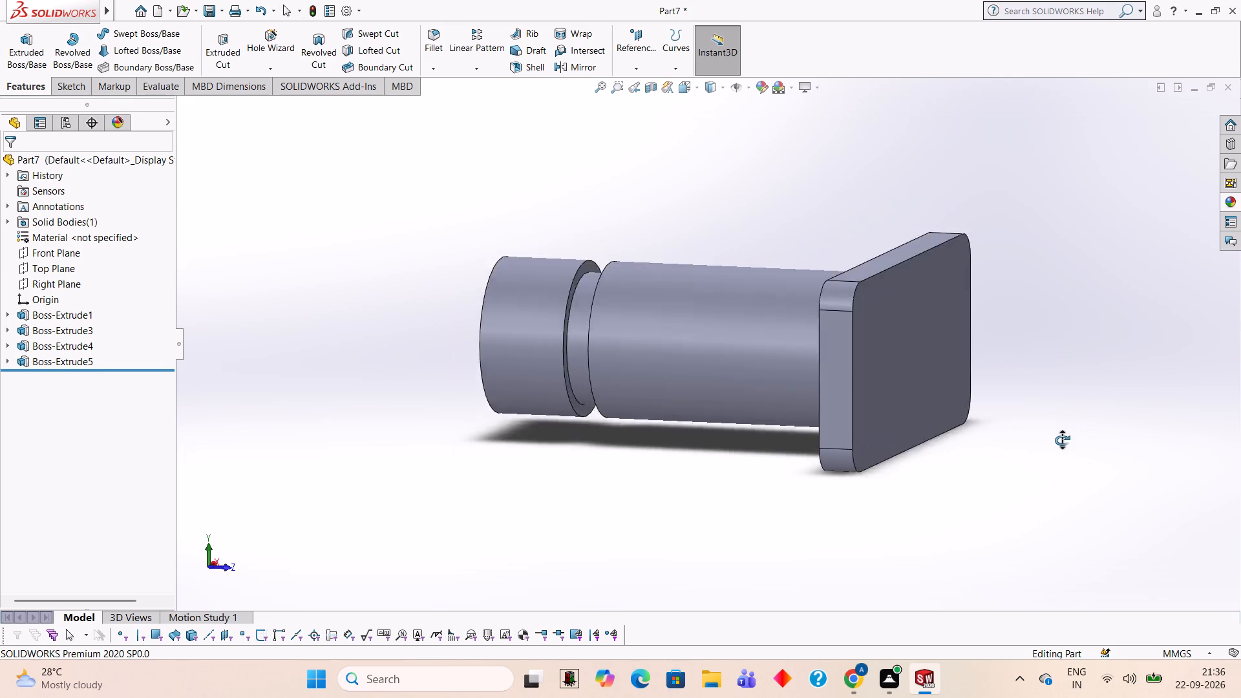
{"action": "middle_click_drag", "start_coordinate": [1062, 440], "coordinate": [1004, 418]}
{"action": "middle_click_drag", "start_coordinate": [959, 474], "coordinate": [895, 472]}
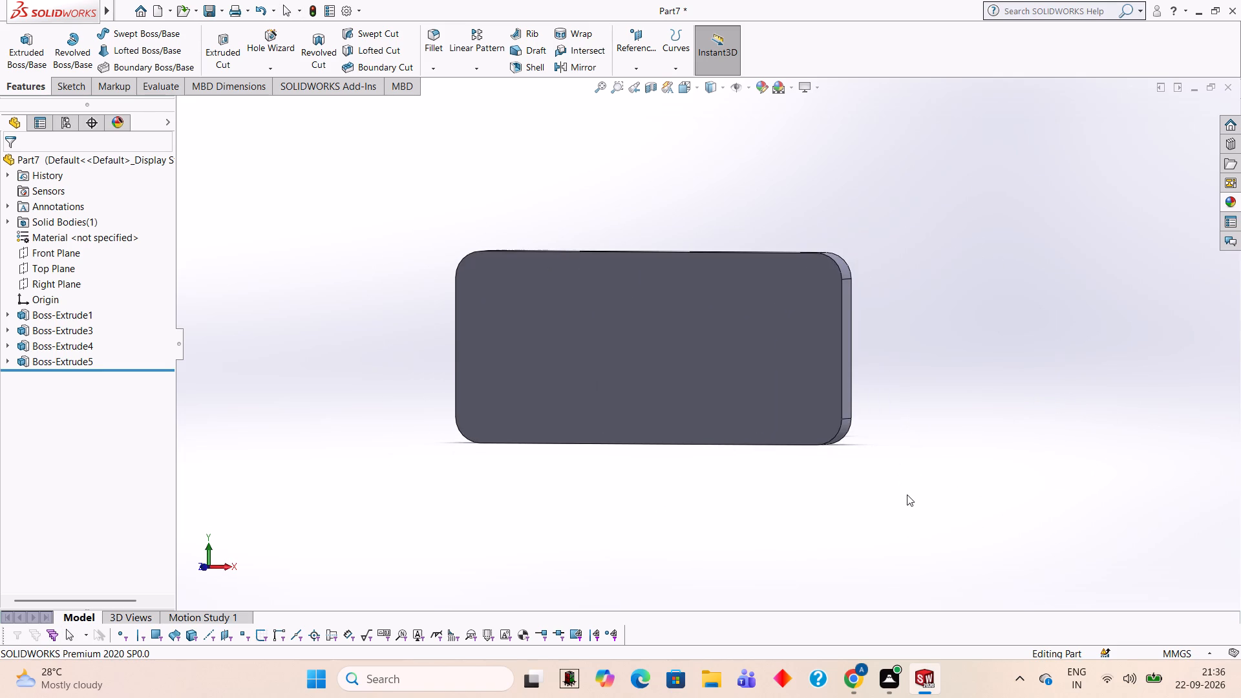
{"action": "left_click", "coordinate": [689, 343]}
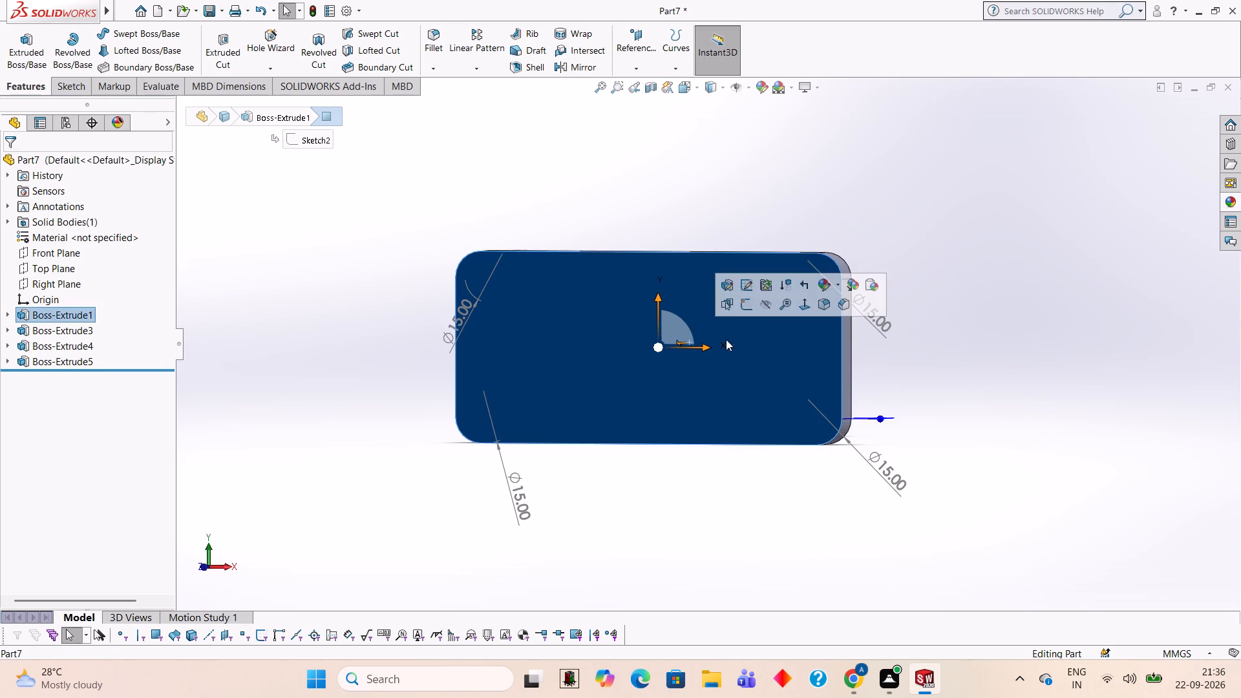
{"action": "left_click", "coordinate": [747, 310]}
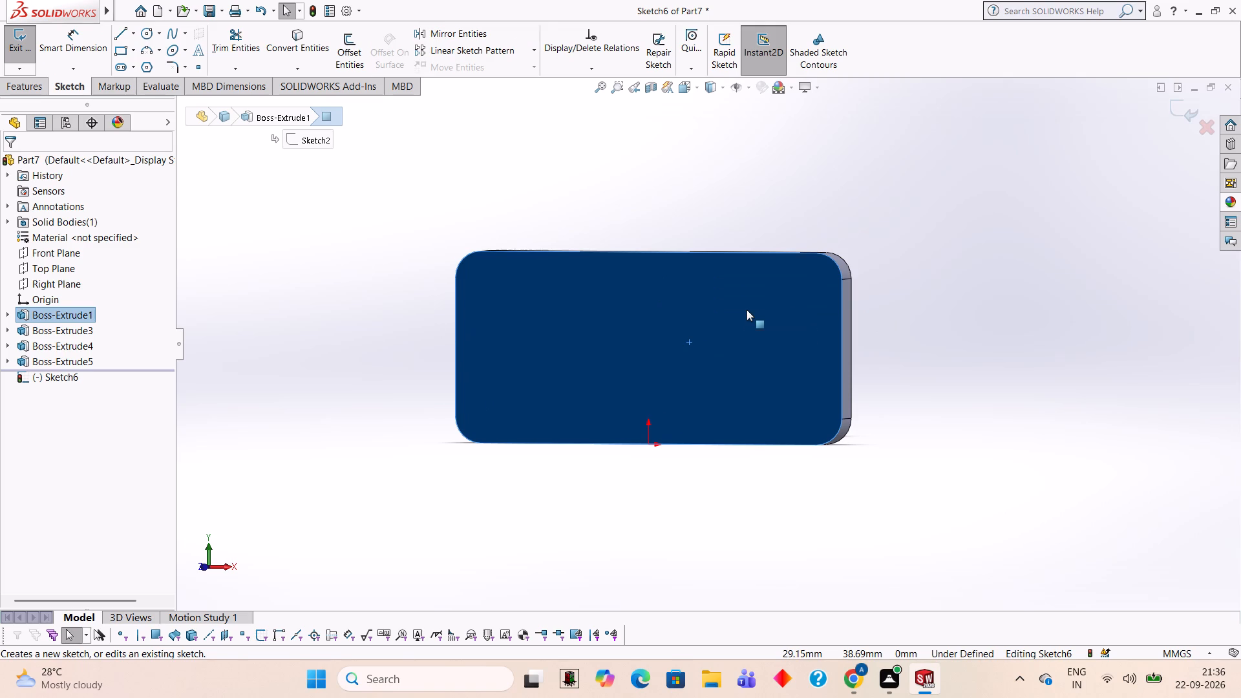
{"action": "key", "text": "ctrl+8"}
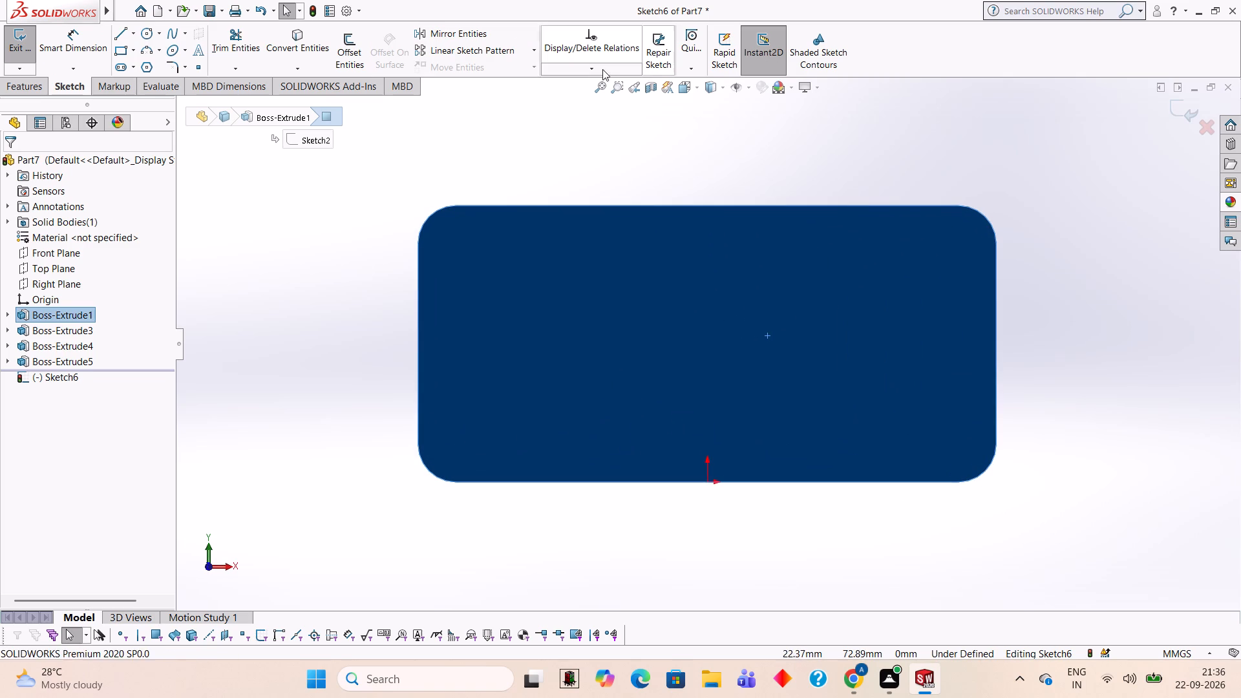
{"action": "left_click", "coordinate": [151, 28]}
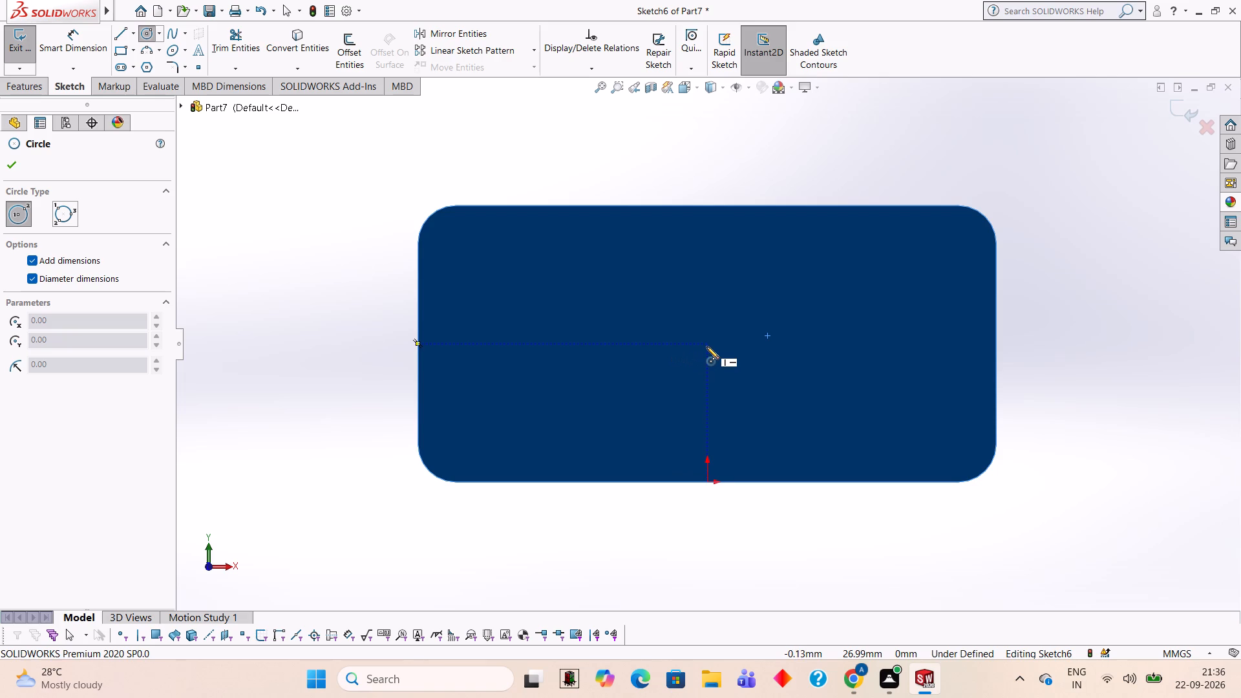
{"action": "left_click", "coordinate": [706, 346]}
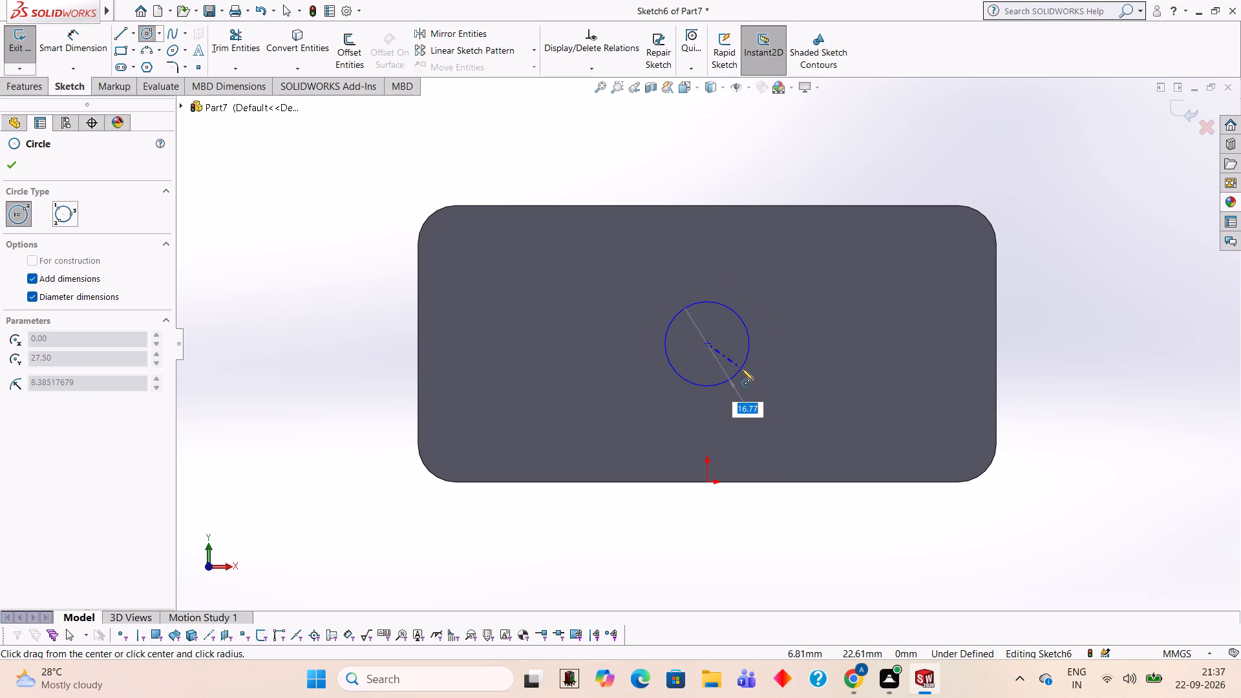
{"action": "type", "text": "25"}
{"action": "key", "text": "Return"}
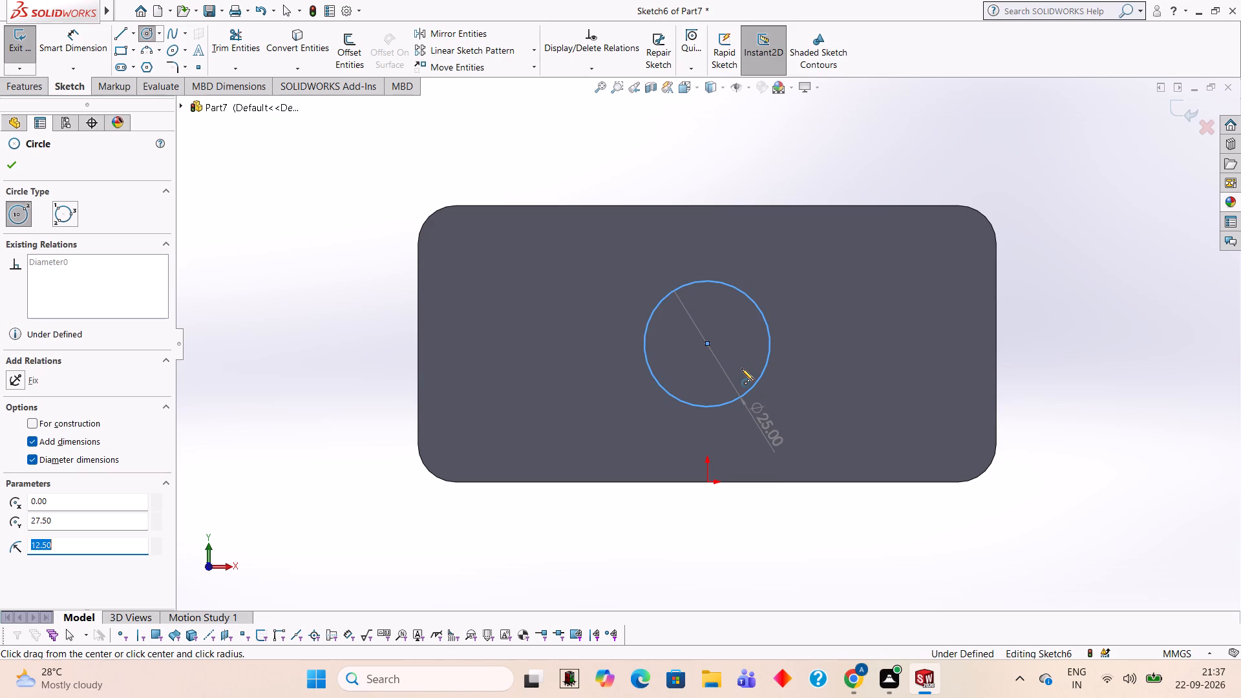
Cut the 25 mm circle into the plate as a blind extruded cut 25 mm deep.
{"action": "left_click", "coordinate": [19, 89]}
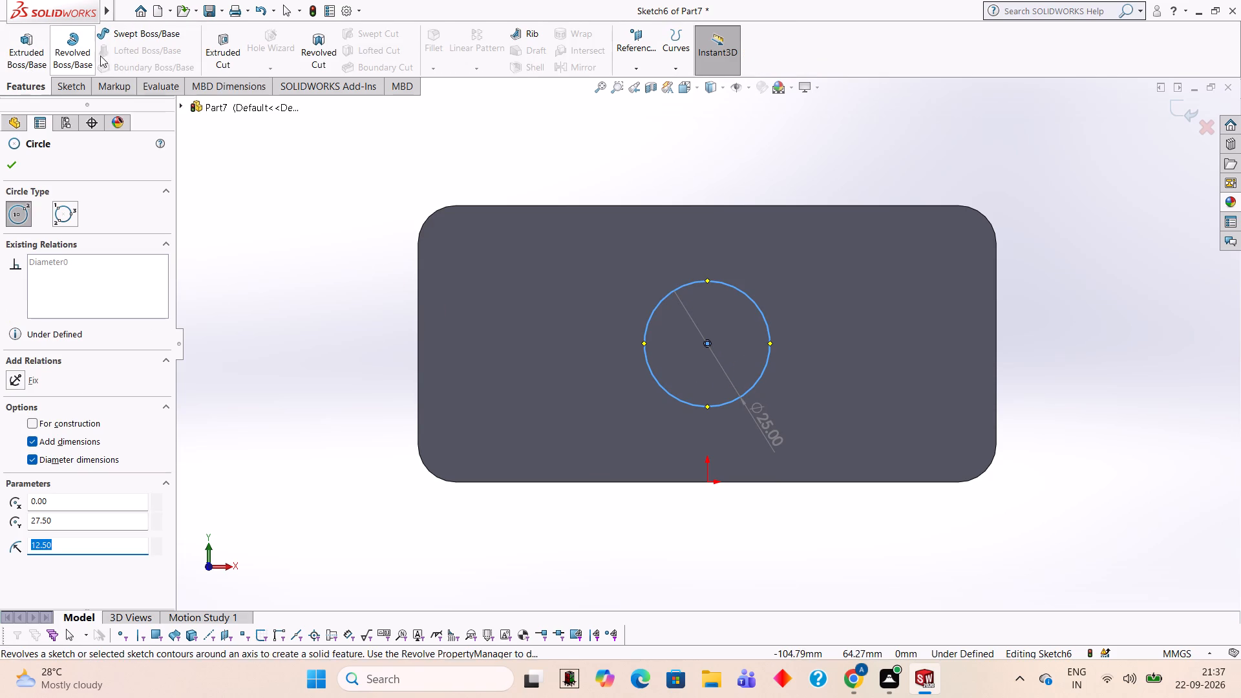
{"action": "left_click", "coordinate": [221, 61]}
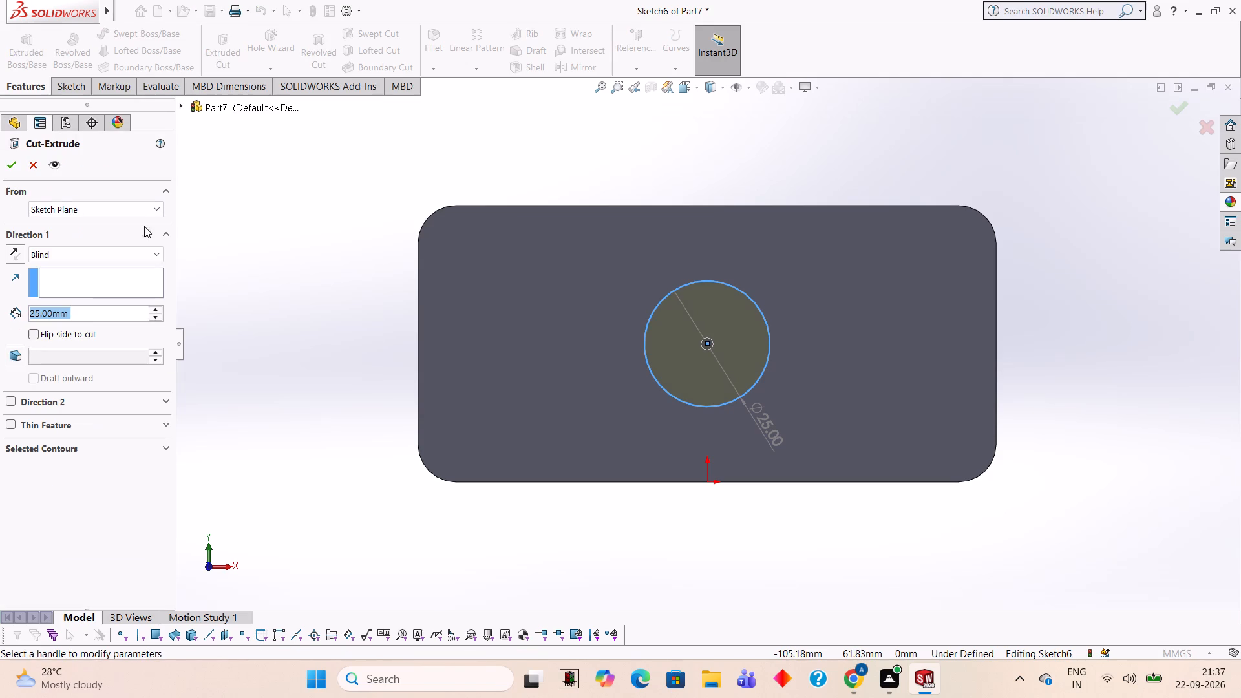
{"action": "left_click", "coordinate": [10, 172]}
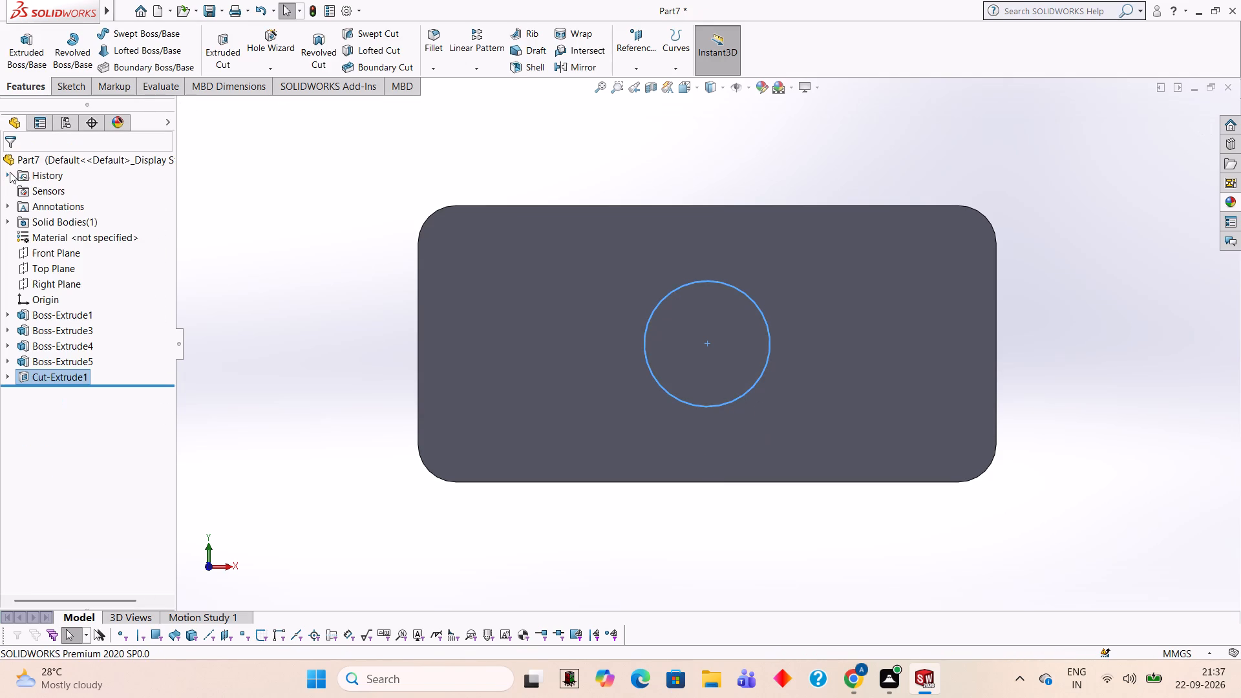
Open a new sketch on the plate's front face around the central hole, viewed straight on.
{"action": "left_click", "coordinate": [1096, 330]}
{"action": "middle_click_drag", "start_coordinate": [1098, 335], "coordinate": [1092, 253]}
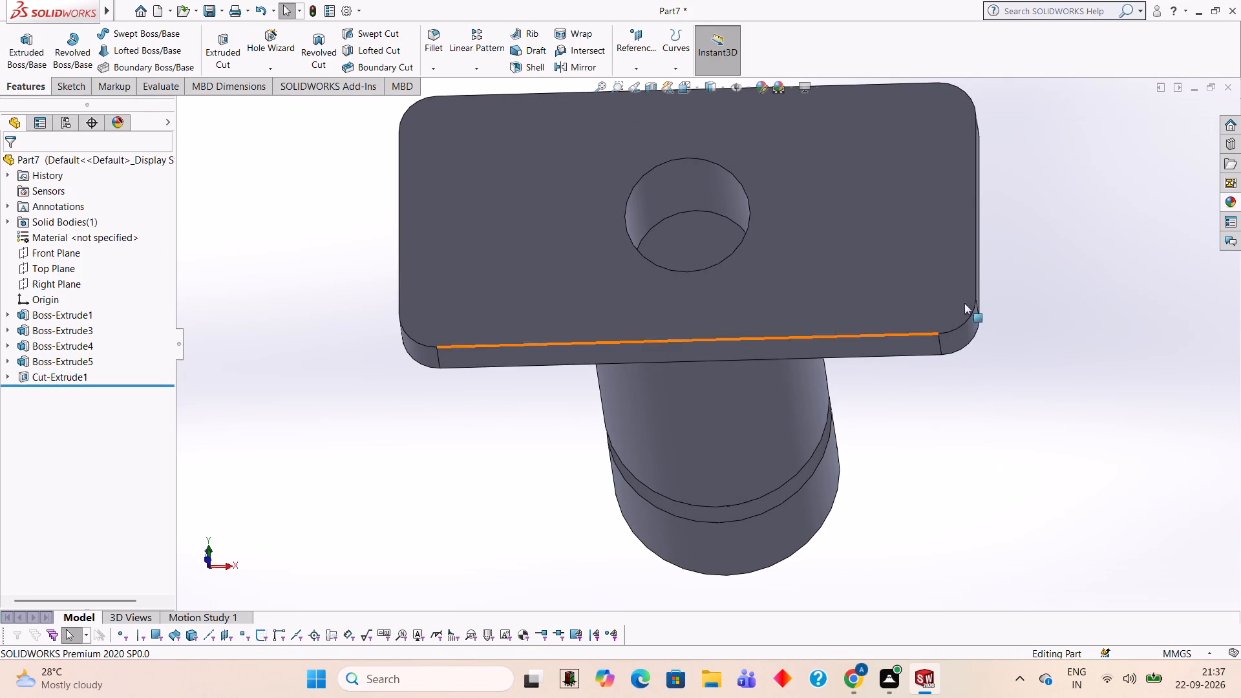
{"action": "middle_click_drag", "start_coordinate": [1084, 238], "coordinate": [1071, 315]}
{"action": "left_click", "coordinate": [787, 317]}
{"action": "left_click", "coordinate": [849, 282]}
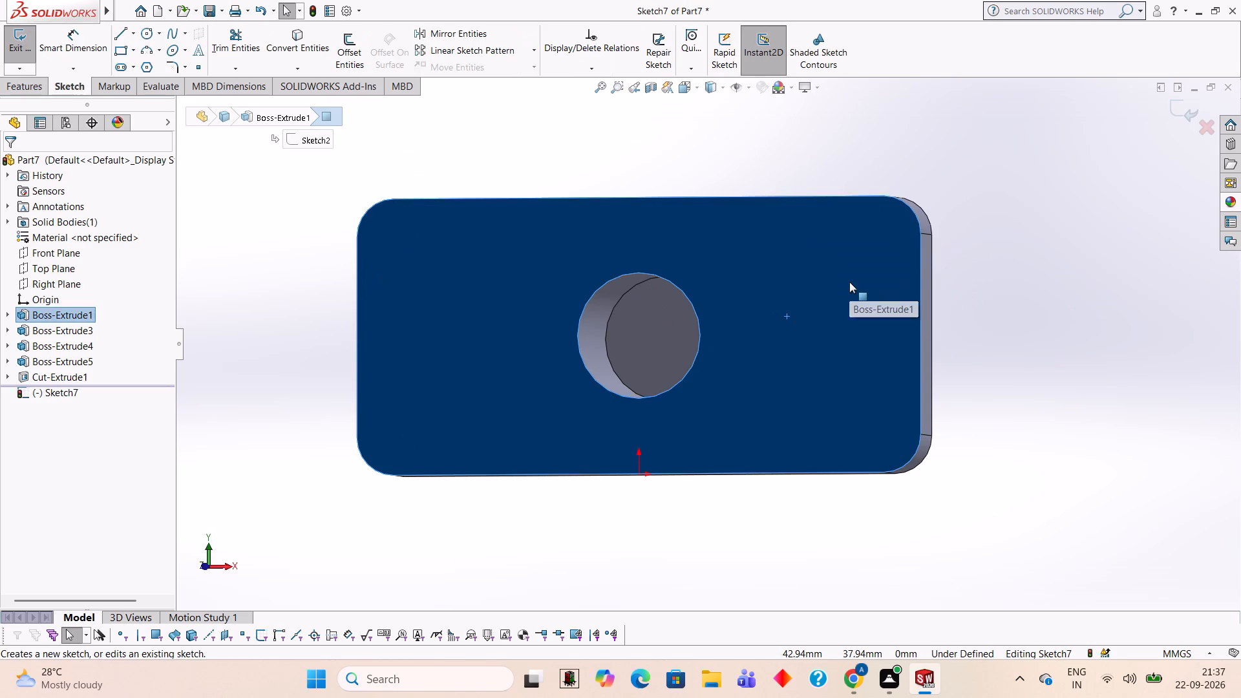
{"action": "key", "text": "ctrl+8"}
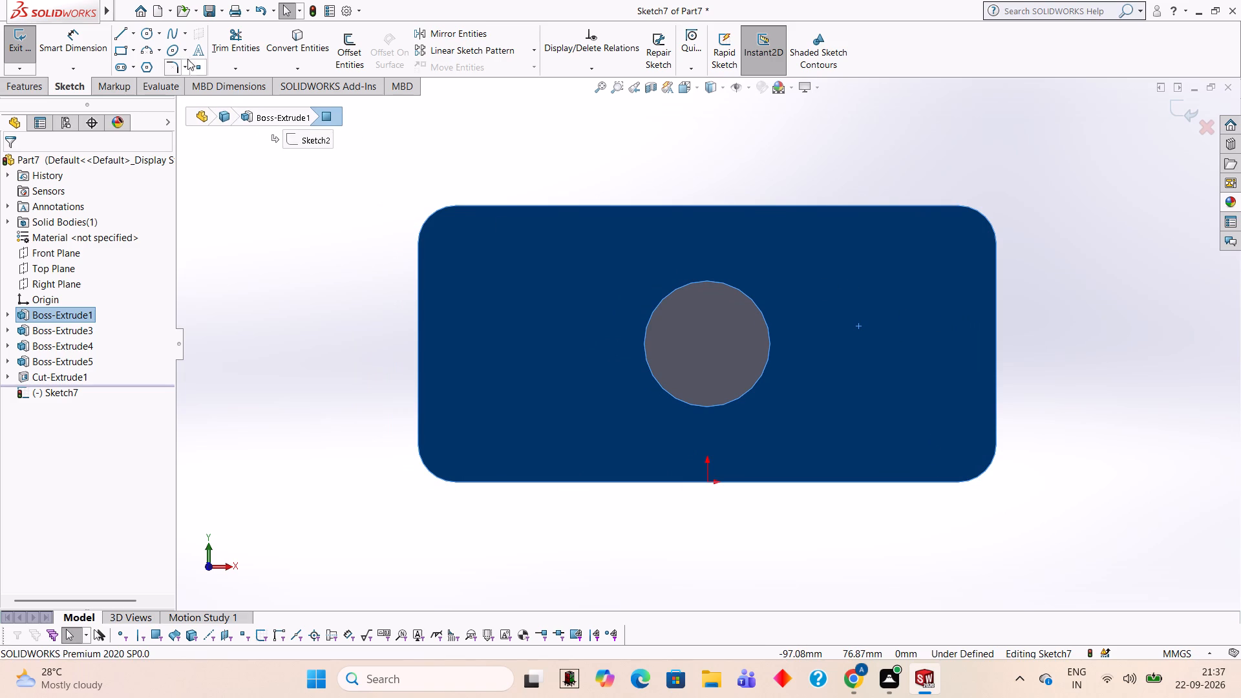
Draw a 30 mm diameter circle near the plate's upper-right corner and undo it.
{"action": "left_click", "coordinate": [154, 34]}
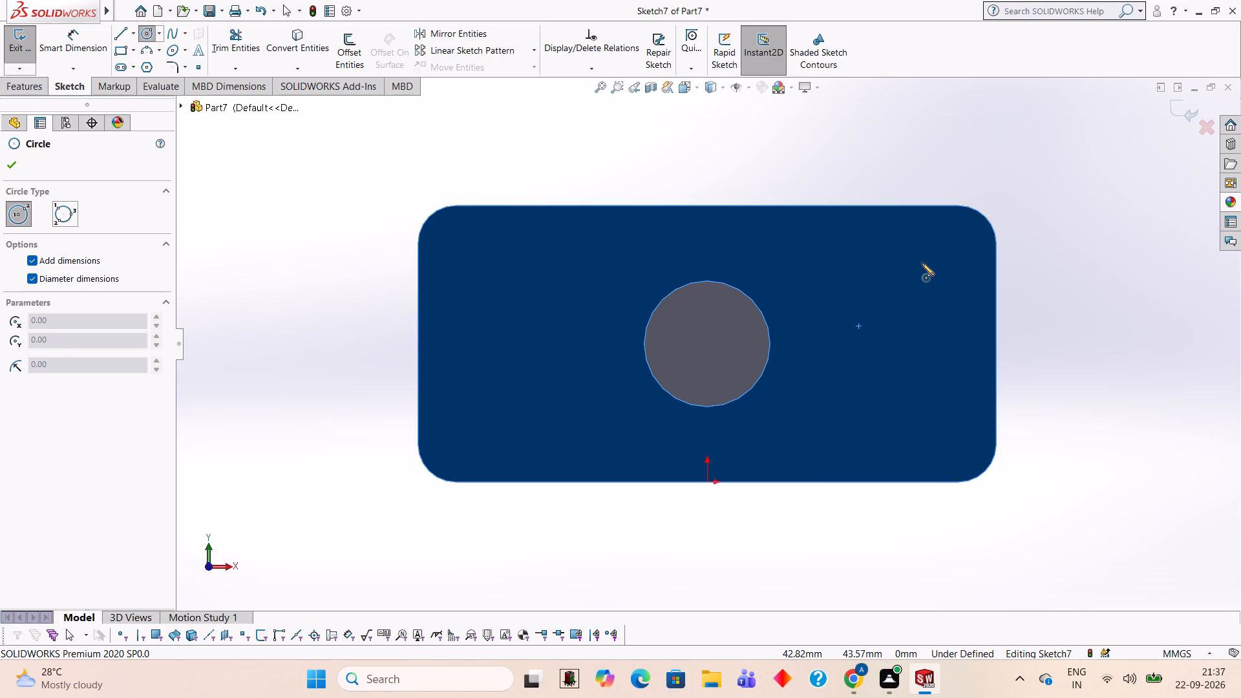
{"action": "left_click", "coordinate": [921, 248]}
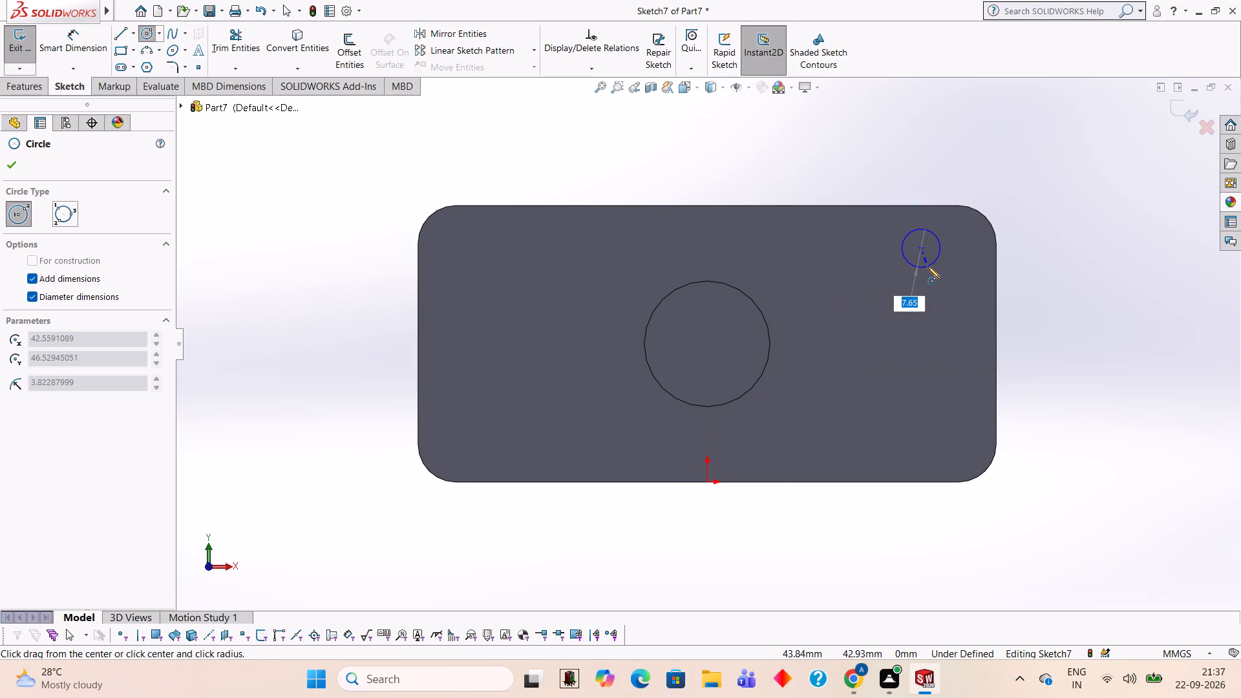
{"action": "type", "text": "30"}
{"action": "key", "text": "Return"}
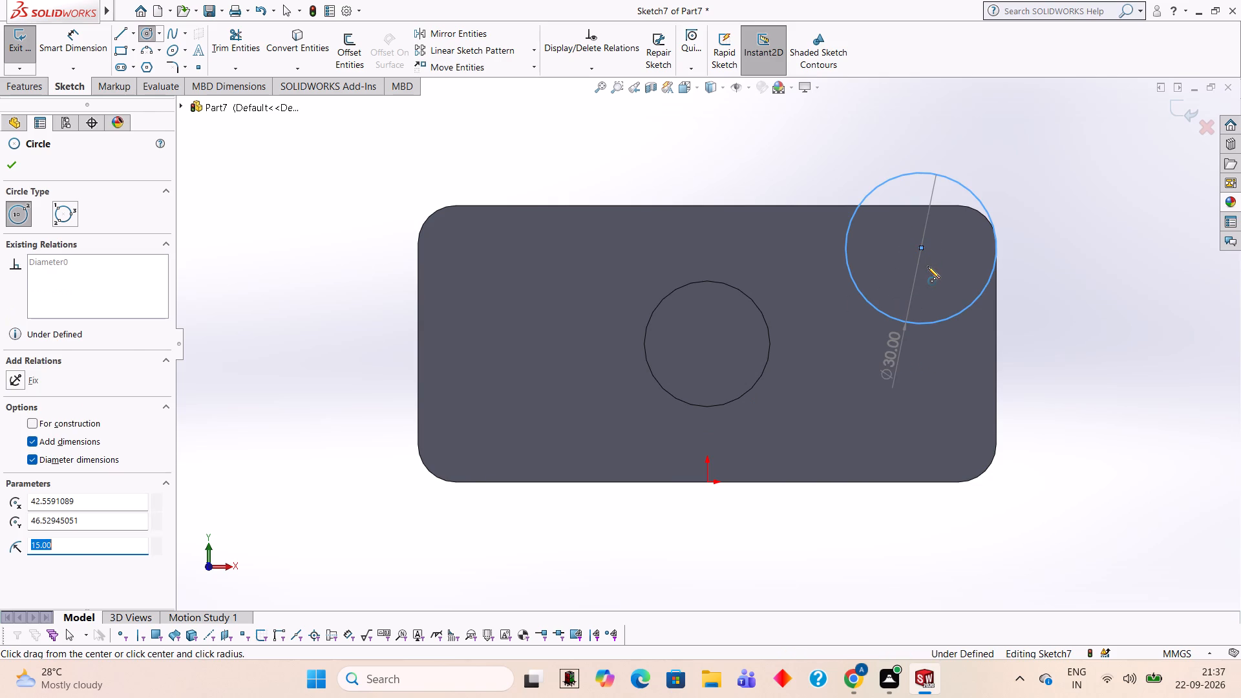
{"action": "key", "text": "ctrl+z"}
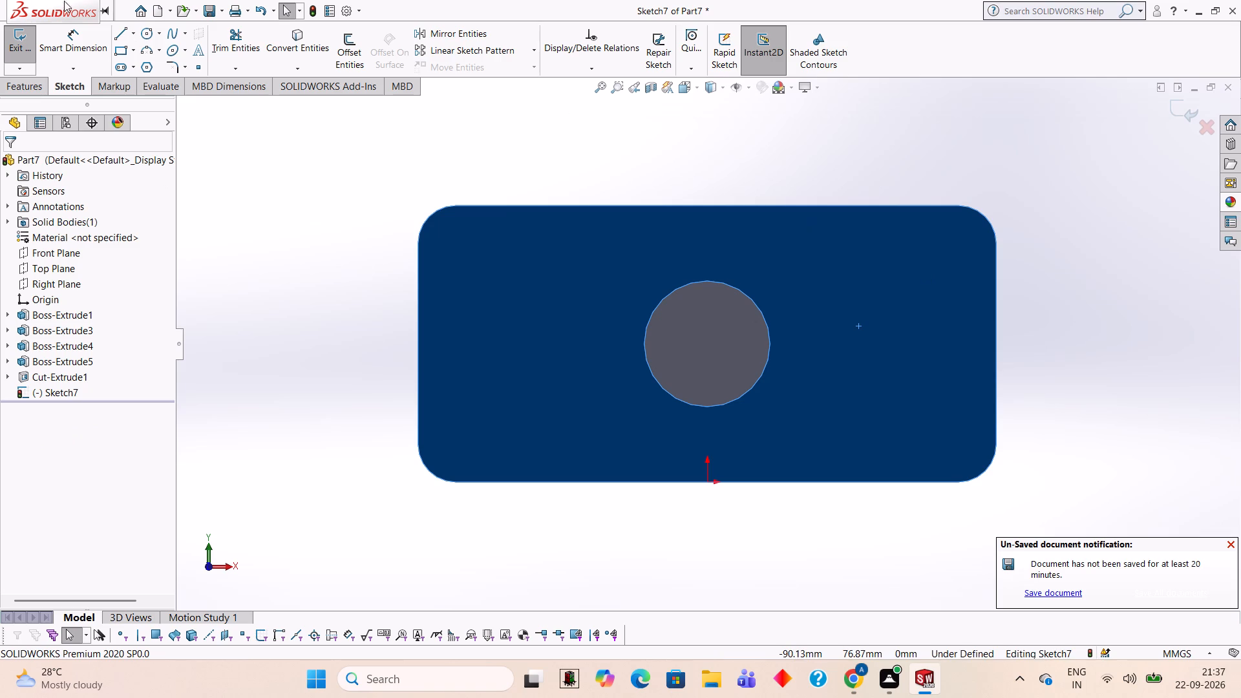
Draw a 15 mm diameter circle near the plate's upper-right corner, centred about 40 mm from the vertical centreline and 47 mm above the bottom edge.
{"action": "left_click", "coordinate": [148, 30]}
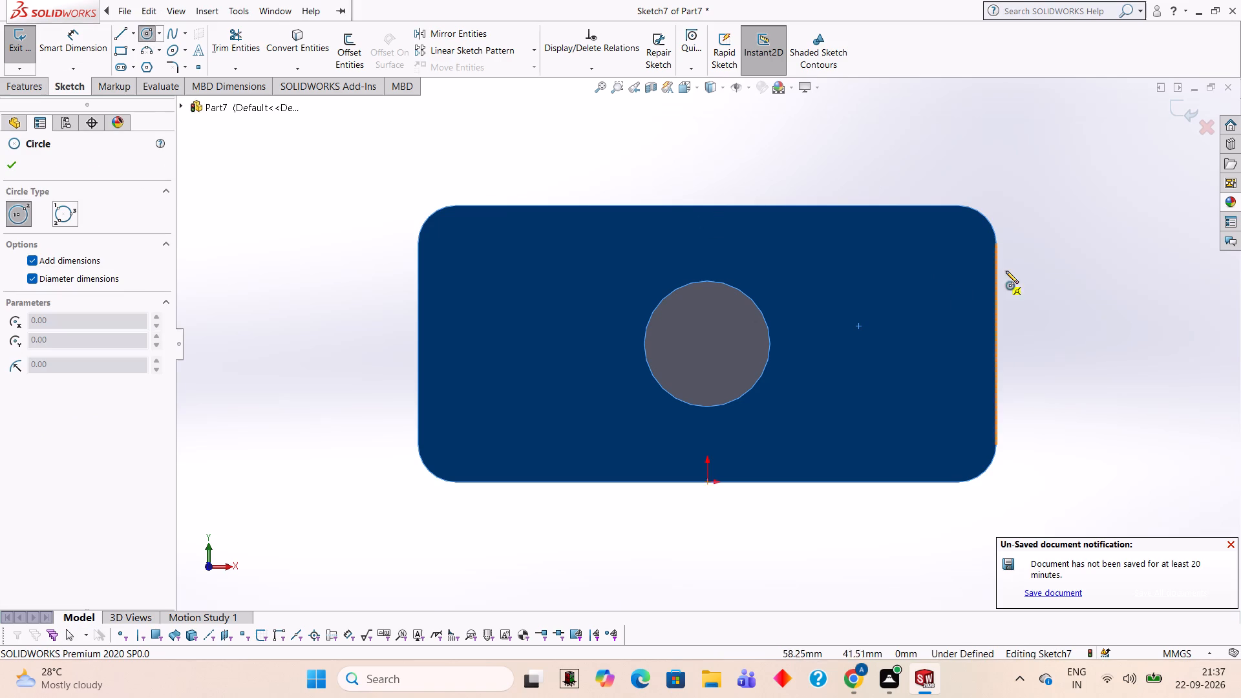
{"action": "left_click", "coordinate": [907, 248]}
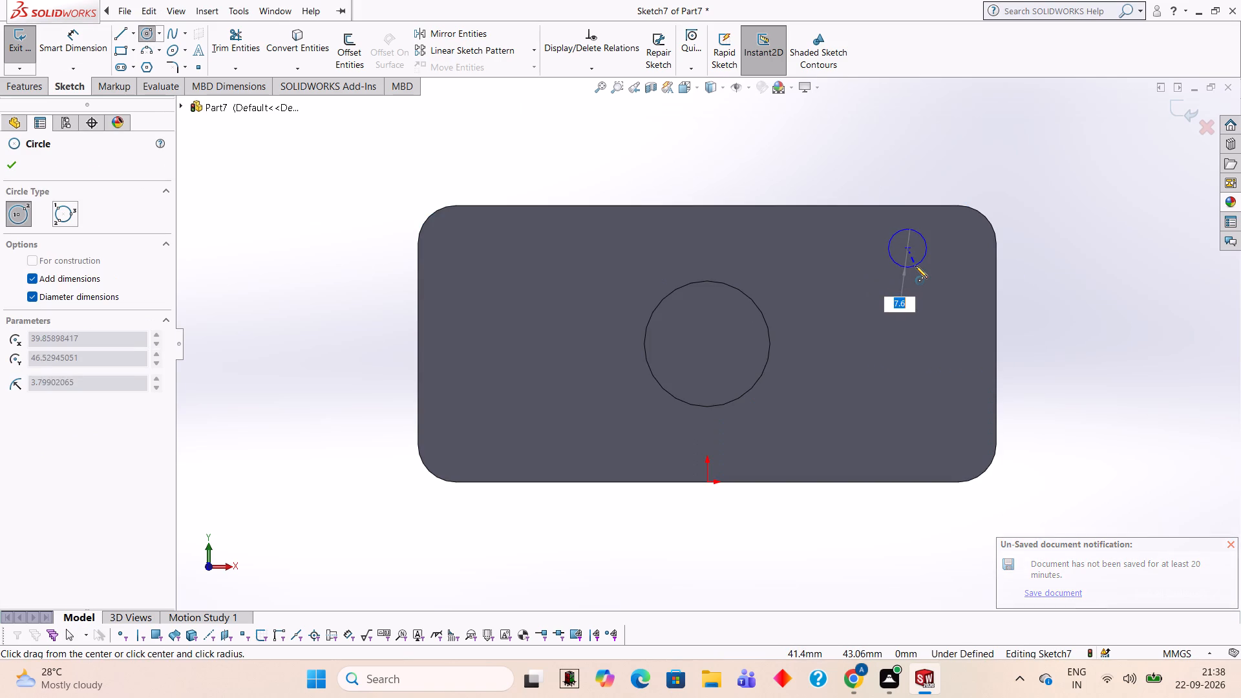
{"action": "type", "text": "15"}
{"action": "key", "text": "Return"}
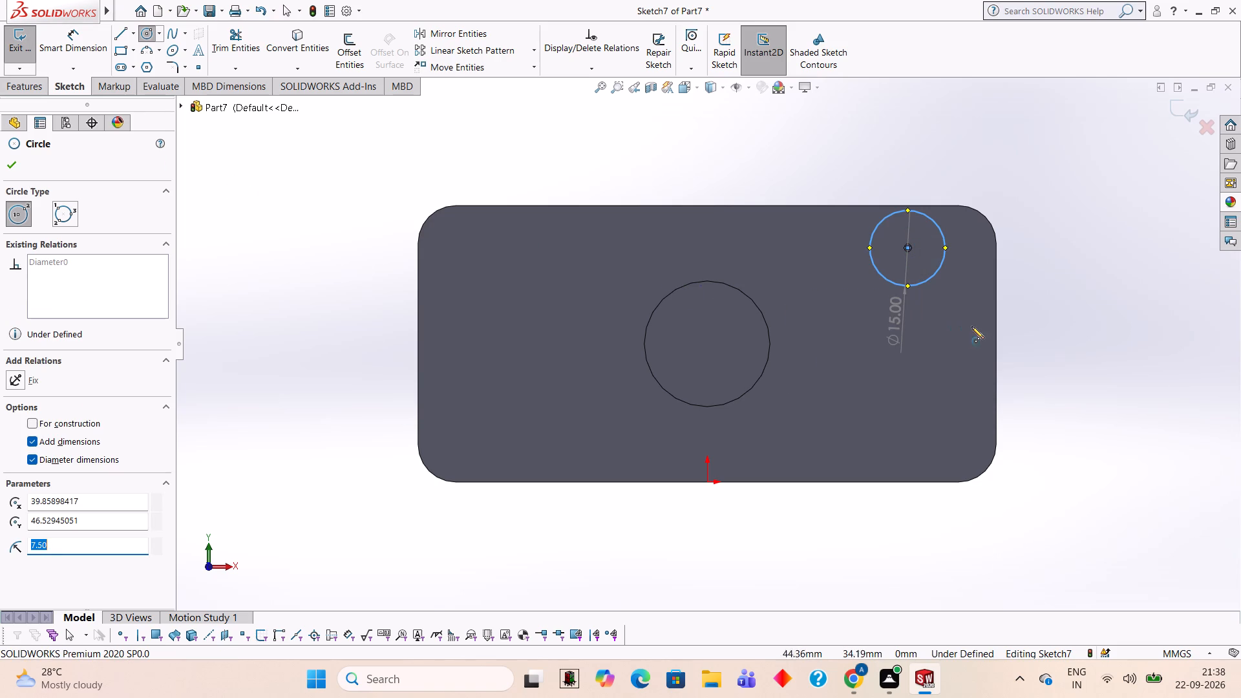
Draw a 10 mm circle about 28 mm and a 15 mm circle about 11 mm above the plate's bottom edge, vertically aligned beneath the upper-right circle.
{"action": "left_click", "coordinate": [910, 339]}
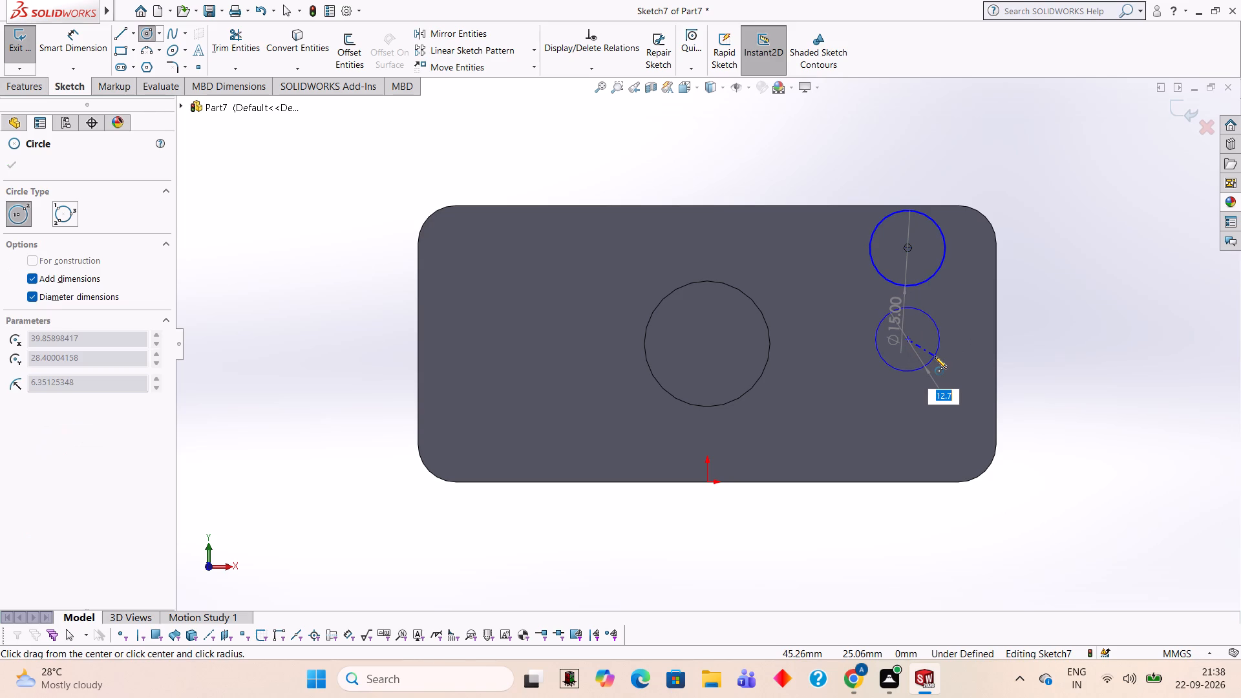
{"action": "type", "text": "10"}
{"action": "key", "text": "Return"}
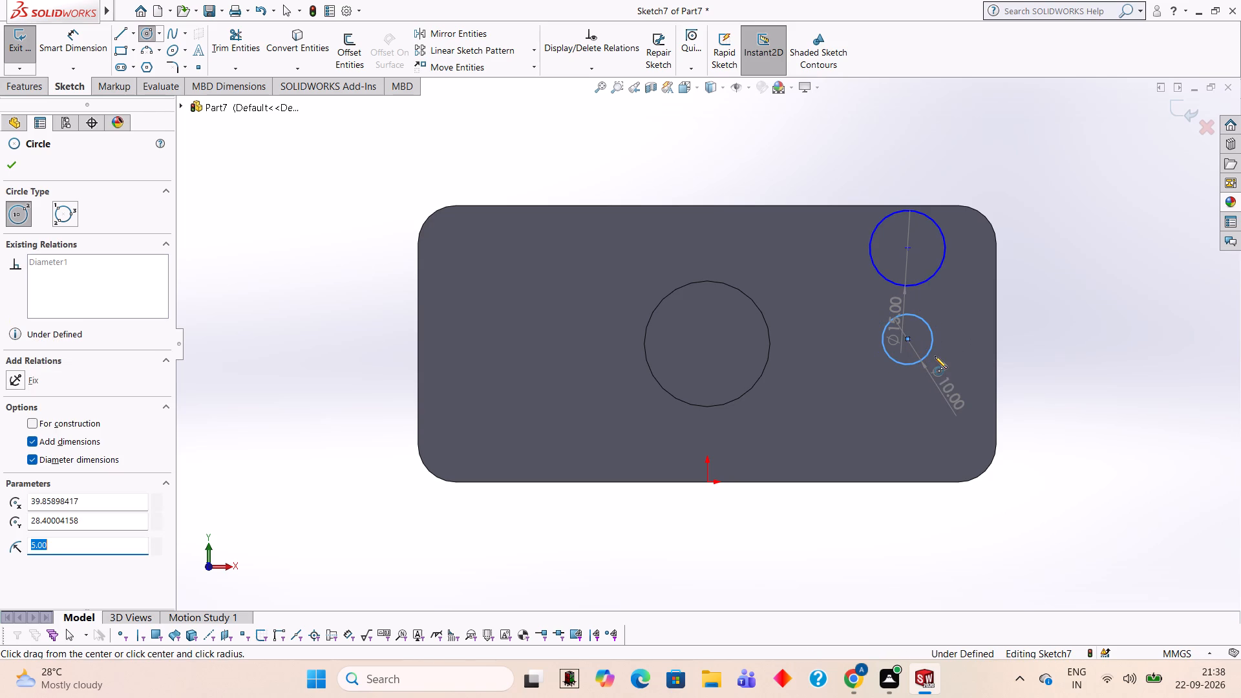
{"action": "left_click", "coordinate": [908, 428]}
{"action": "type", "text": "15"}
{"action": "key", "text": "Return"}
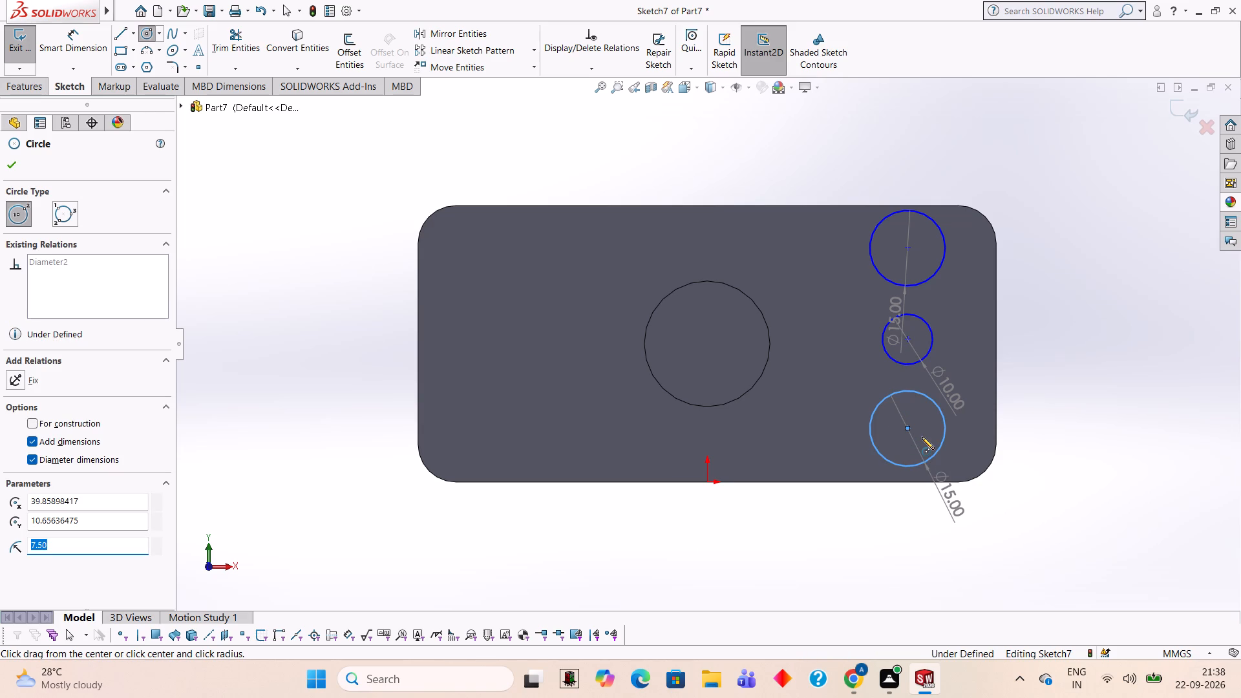
Draw 15, 10 and 15 mm circles near the plate's left end, about 44 mm from the vertical centreline, level with the right-end circles.
{"action": "left_click", "coordinate": [485, 429]}
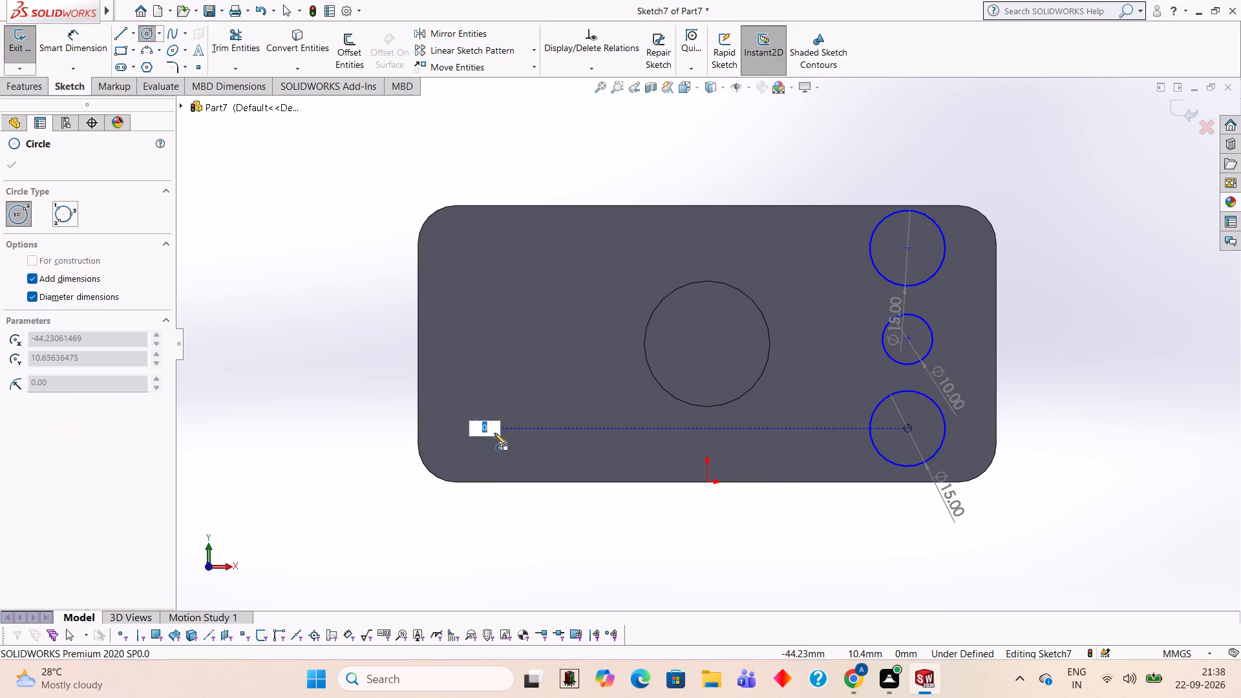
{"action": "type", "text": "15"}
{"action": "key", "text": "Return"}
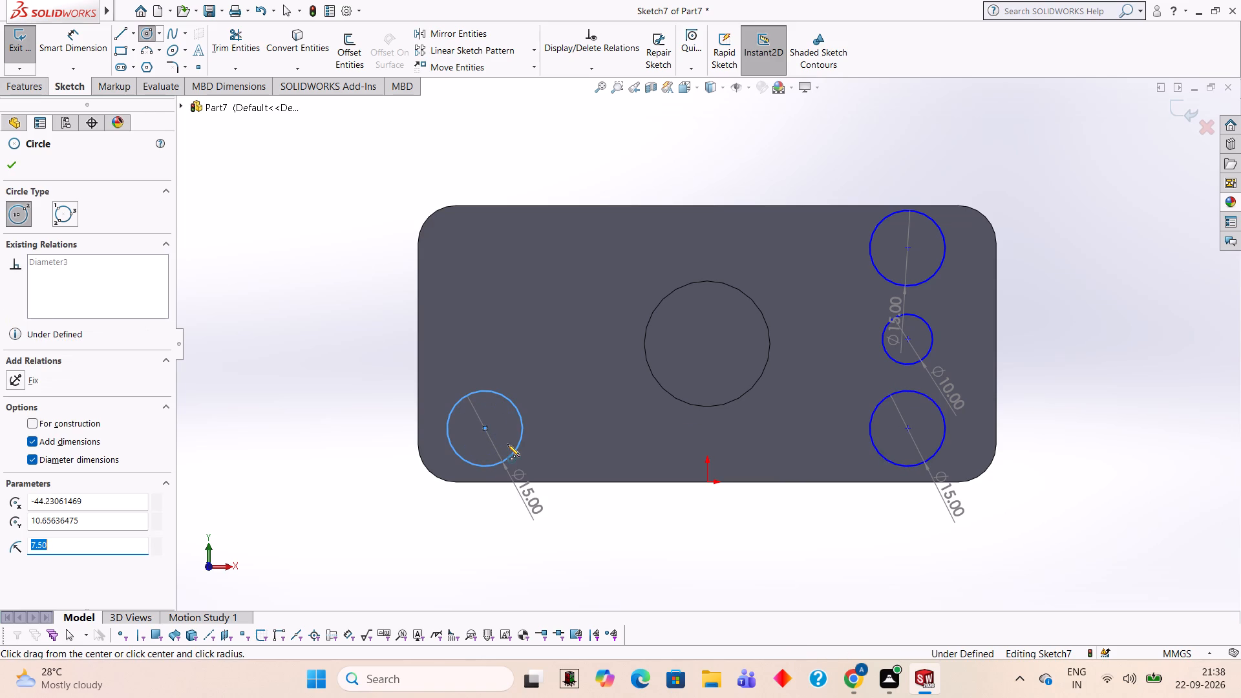
{"action": "left_click", "coordinate": [488, 336]}
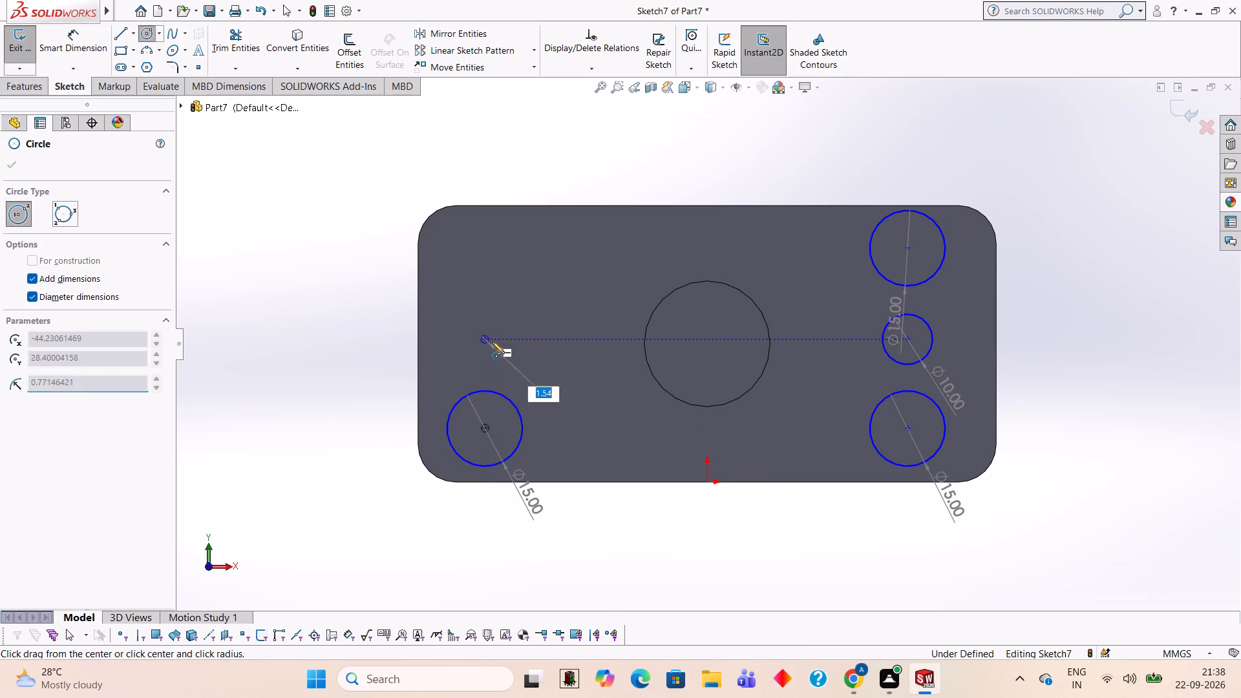
{"action": "type", "text": "10"}
{"action": "key", "text": "Return"}
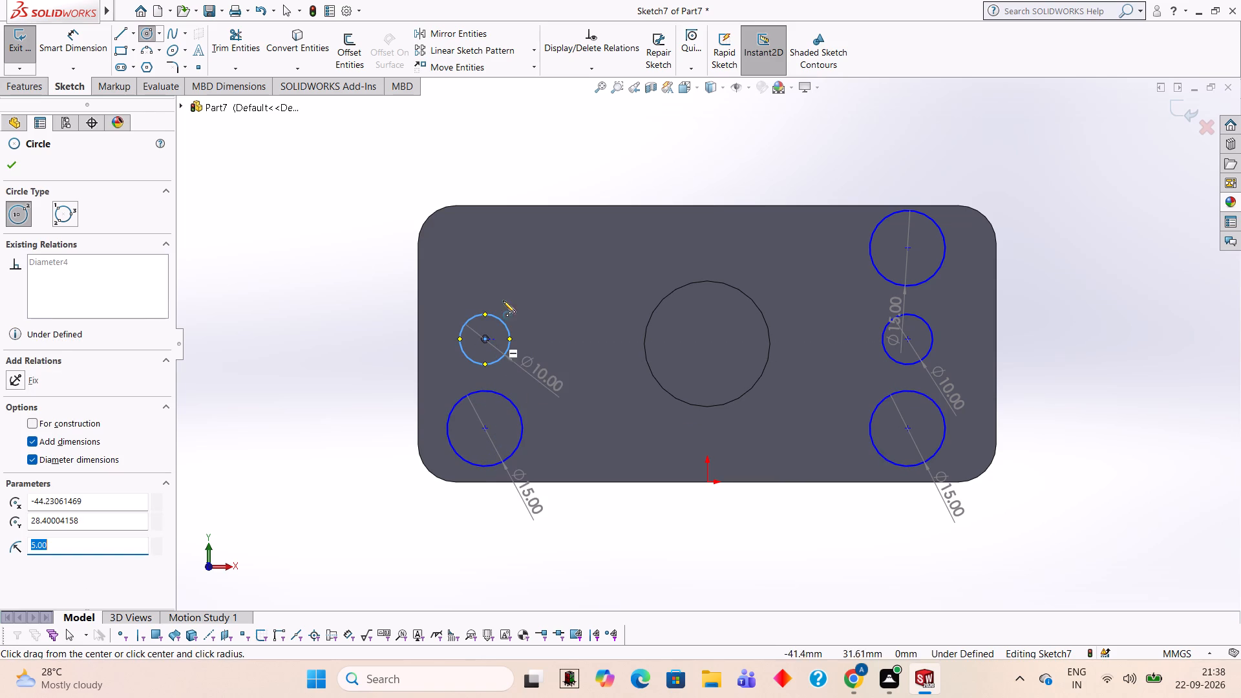
{"action": "left_click", "coordinate": [485, 248]}
{"action": "type", "text": "15"}
{"action": "key", "text": "Return"}
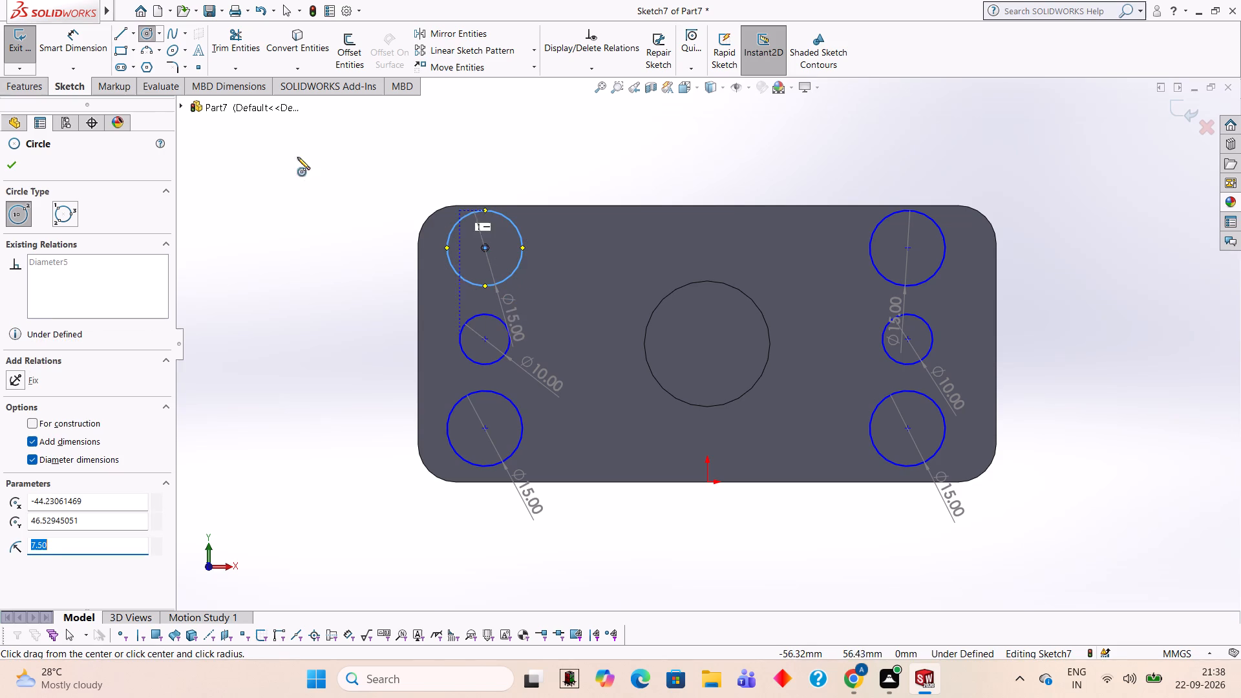
Cut the six small circles into the plate as a blind extruded cut 25 mm deep.
{"action": "left_click", "coordinate": [34, 81]}
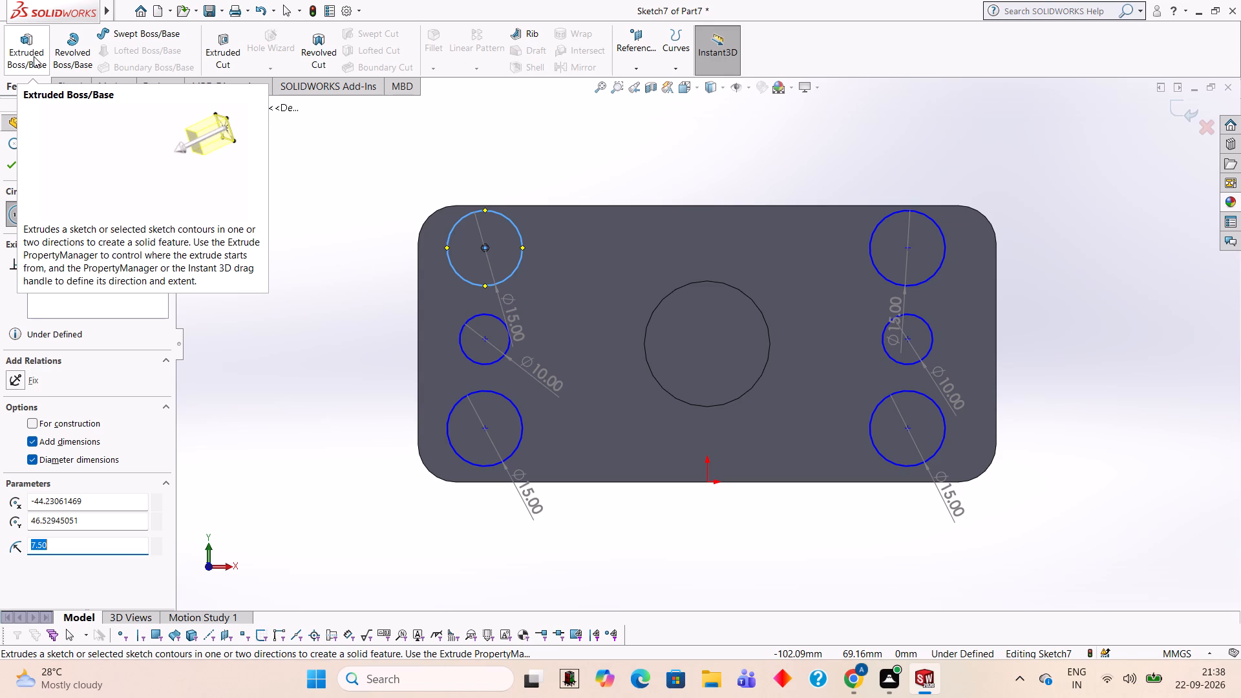
{"action": "left_click", "coordinate": [224, 54]}
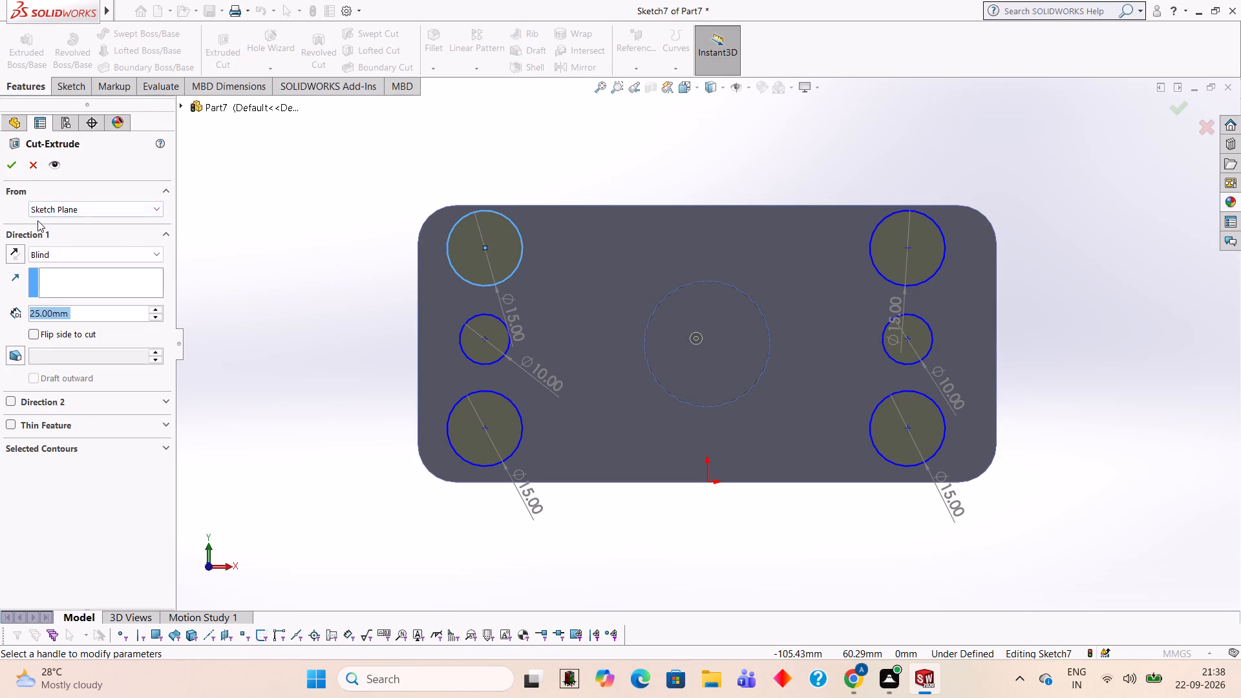
{"action": "left_click", "coordinate": [13, 169]}
{"action": "left_click", "coordinate": [279, 238]}
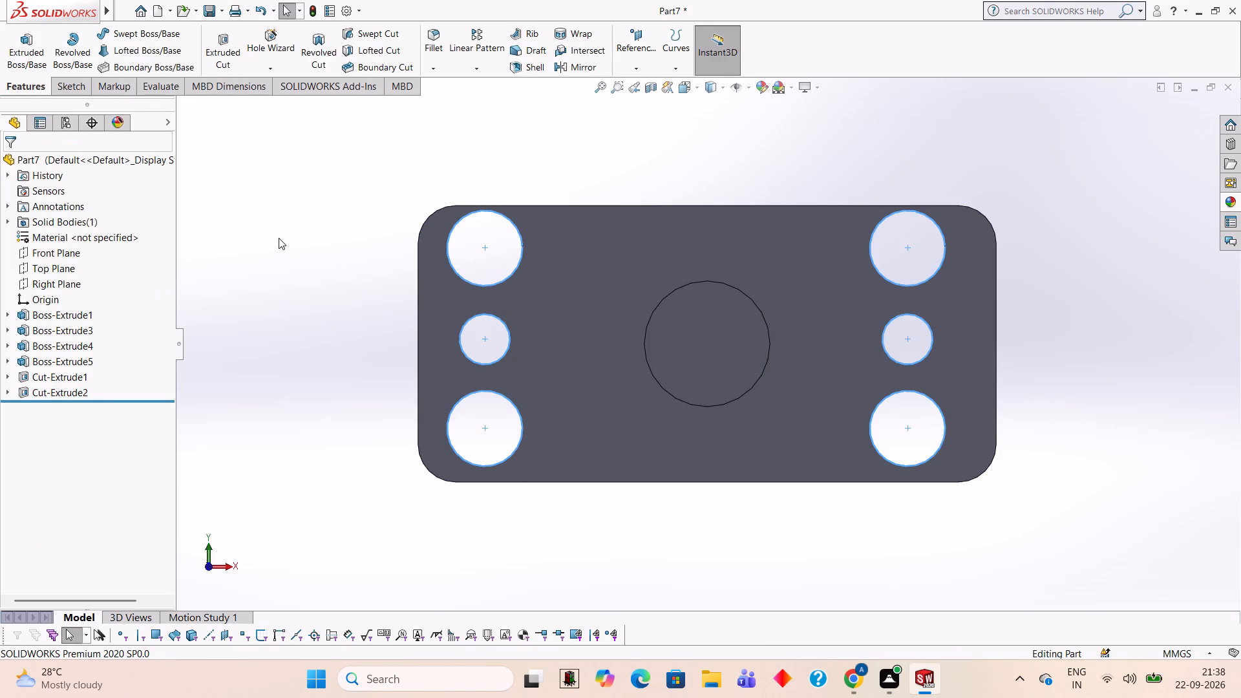
Examine the plate's holes and the grooved cylinder from several angles.
{"action": "middle_click_drag", "start_coordinate": [642, 576], "coordinate": [630, 472]}
{"action": "scroll", "coordinate": [620, 469], "scroll_direction": "up", "scroll_amount": 3}
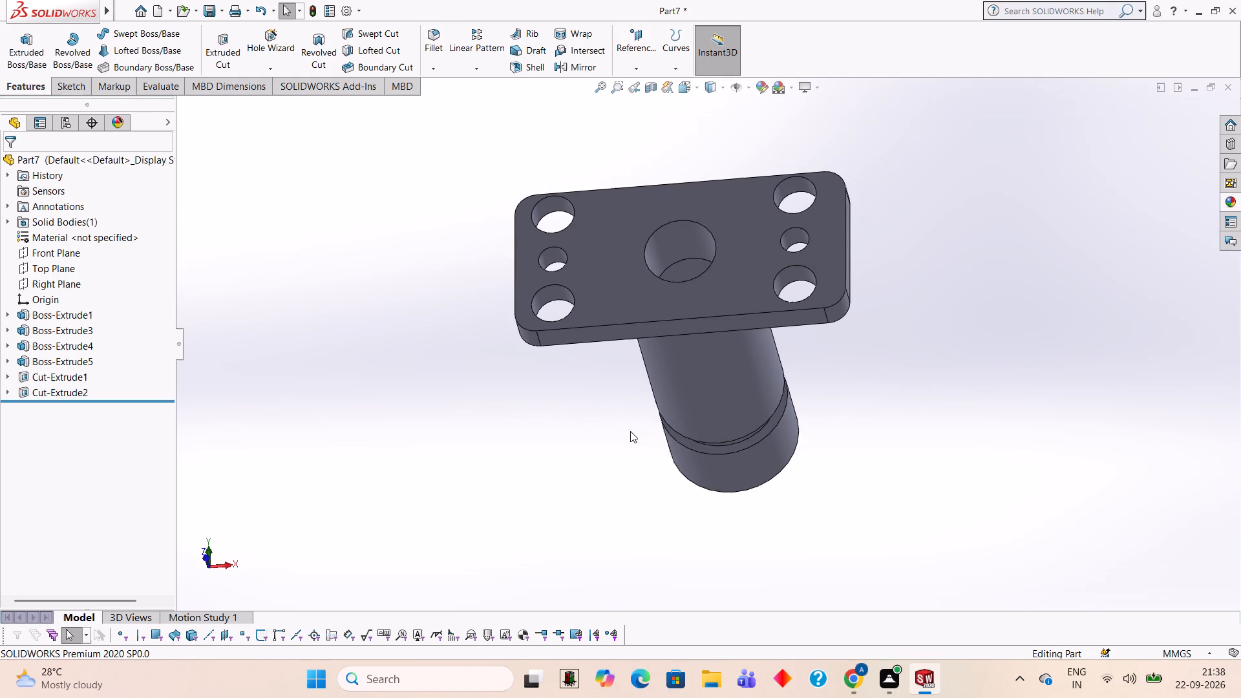
{"action": "middle_click_drag", "start_coordinate": [830, 469], "coordinate": [840, 381]}
{"action": "middle_click_drag", "start_coordinate": [840, 381], "coordinate": [849, 330]}
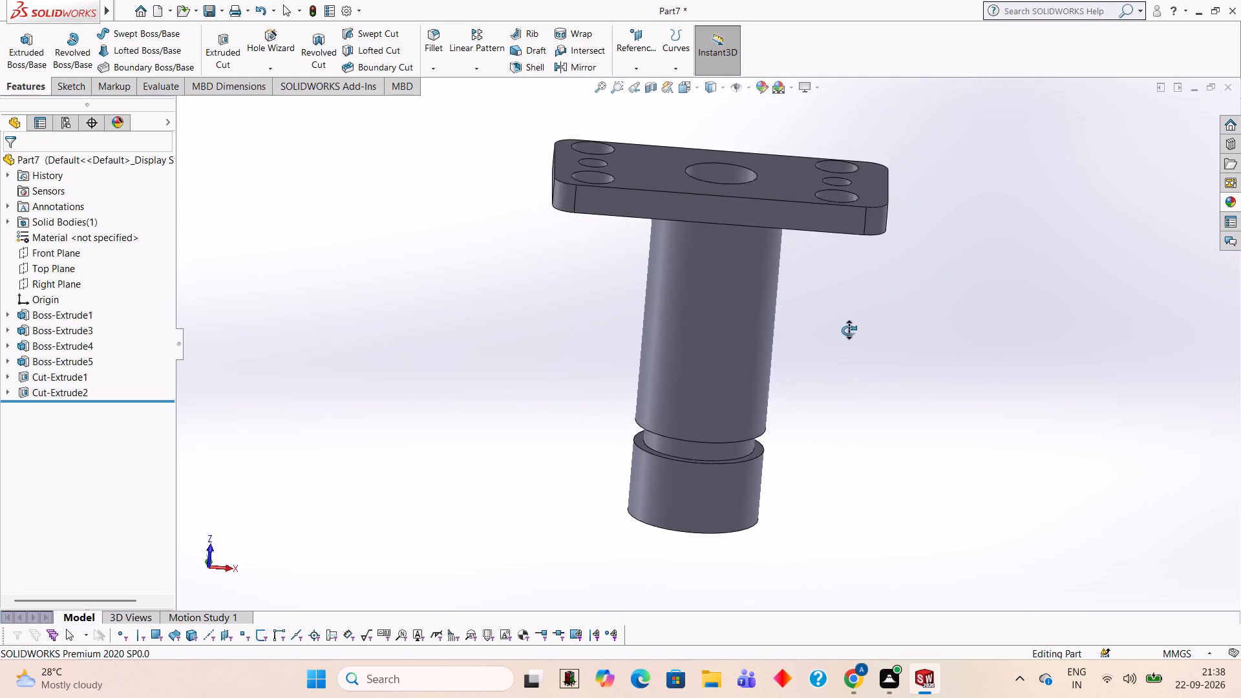
{"action": "middle_click_drag", "start_coordinate": [849, 330], "coordinate": [851, 353]}
{"action": "scroll", "coordinate": [851, 354], "scroll_direction": "down", "scroll_amount": 1}
{"action": "scroll", "coordinate": [851, 354], "scroll_direction": "up", "scroll_amount": 2}
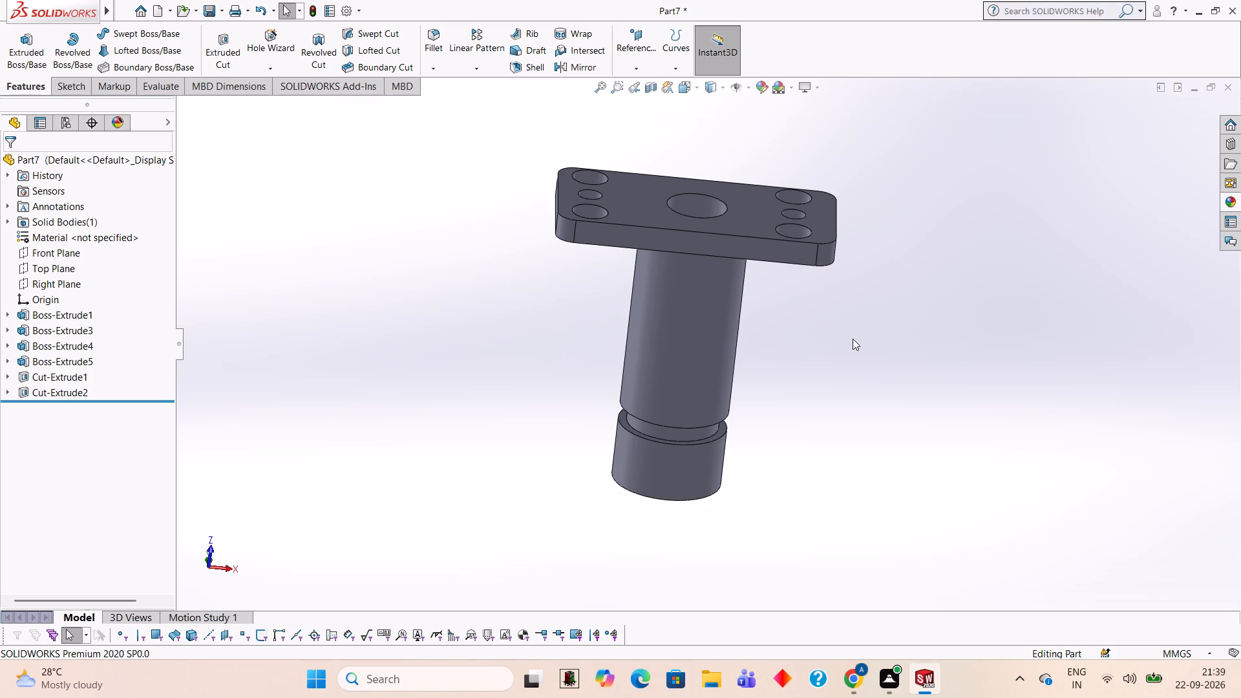
{"action": "middle_click_drag", "start_coordinate": [853, 339], "coordinate": [862, 233]}
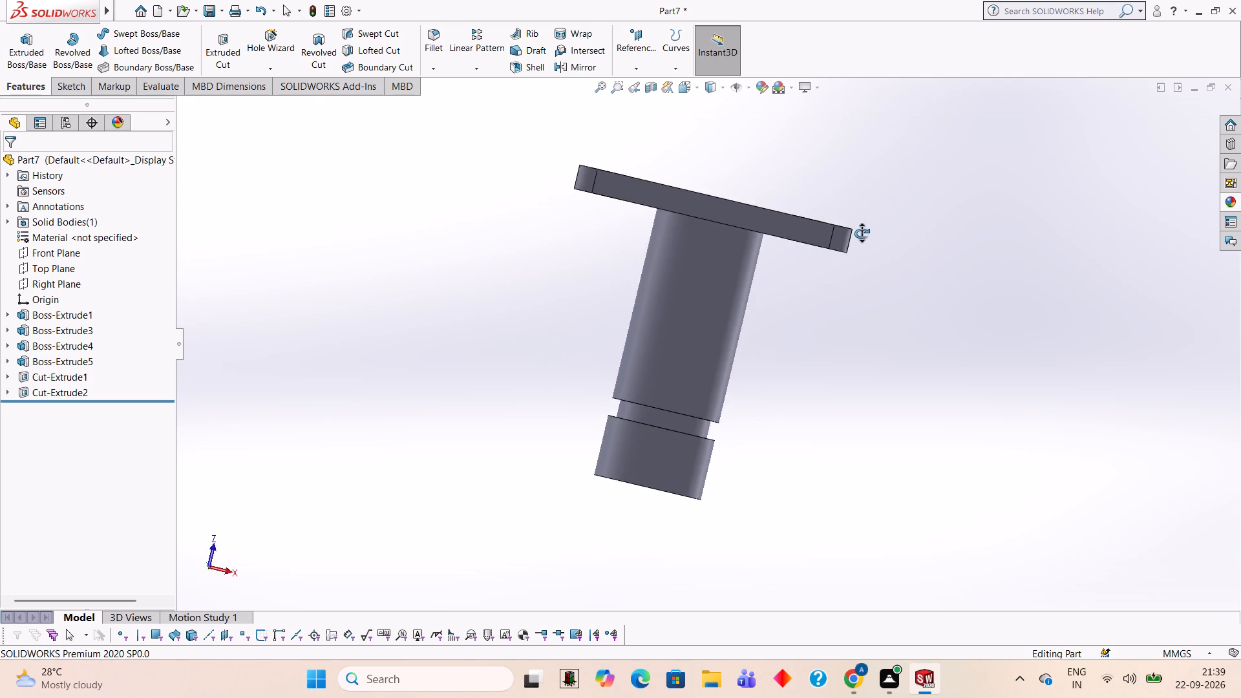
{"action": "middle_click_drag", "start_coordinate": [862, 233], "coordinate": [843, 226]}
{"action": "middle_click_drag", "start_coordinate": [869, 291], "coordinate": [873, 458]}
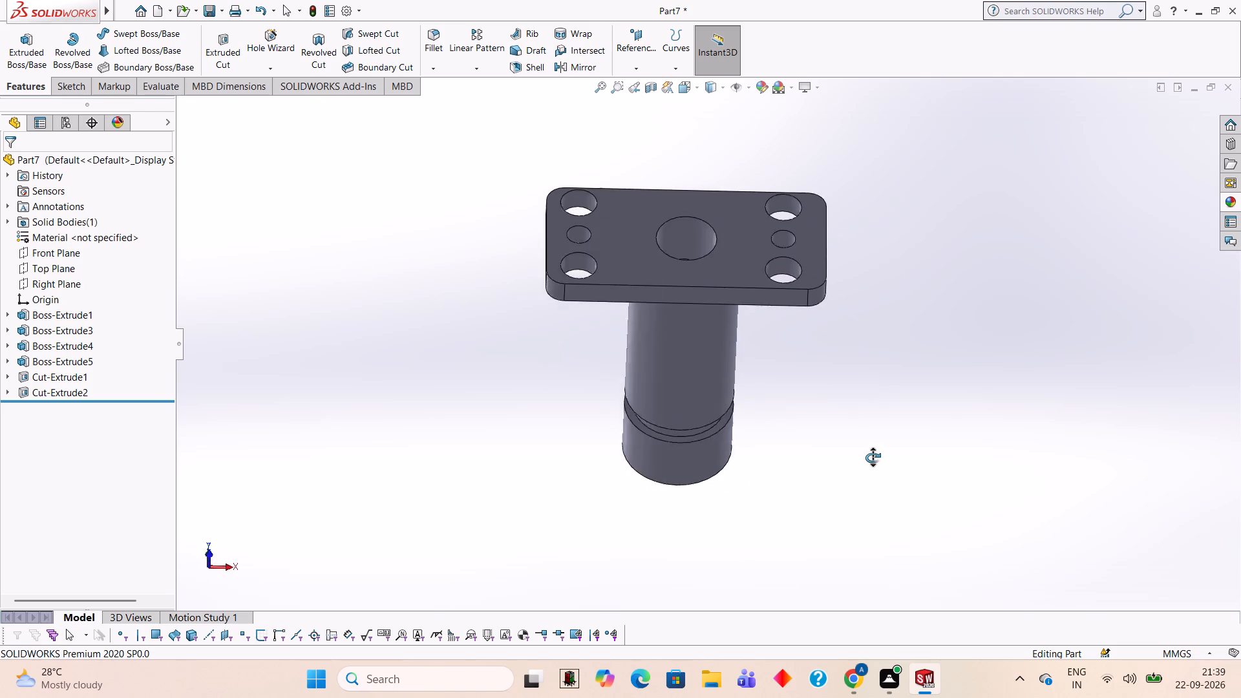
{"action": "middle_click_drag", "start_coordinate": [873, 458], "coordinate": [873, 481]}
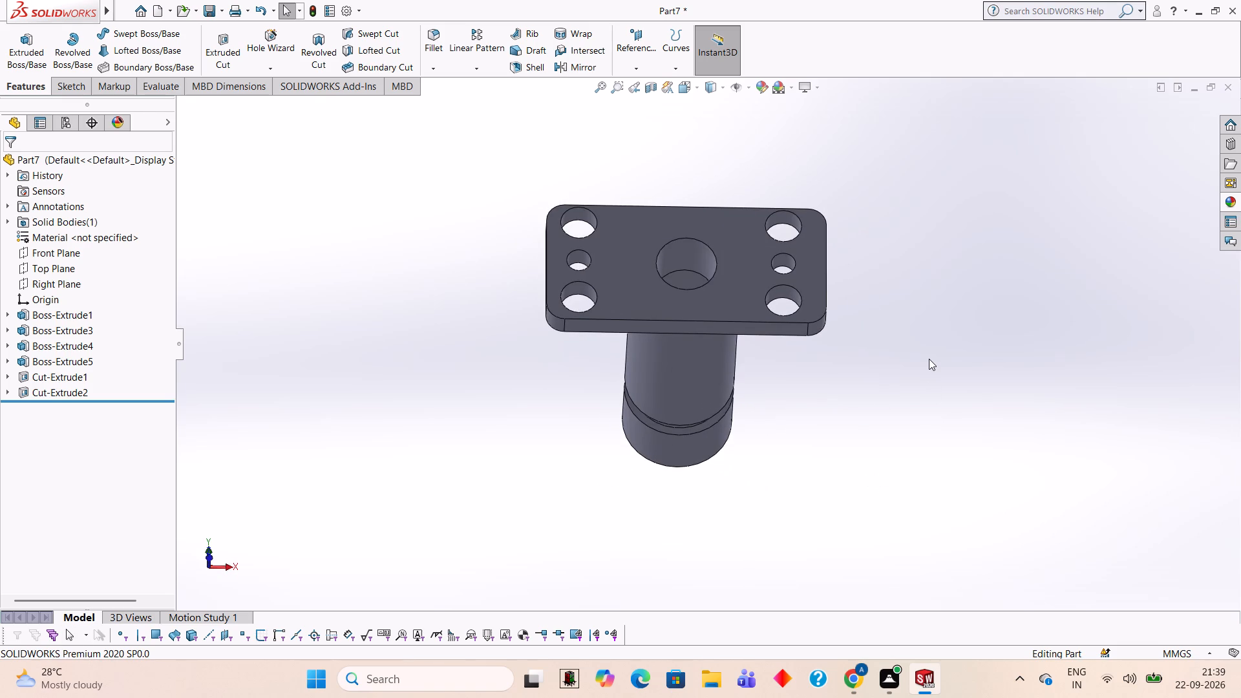
{"action": "middle_click_drag", "start_coordinate": [928, 359], "coordinate": [942, 417]}
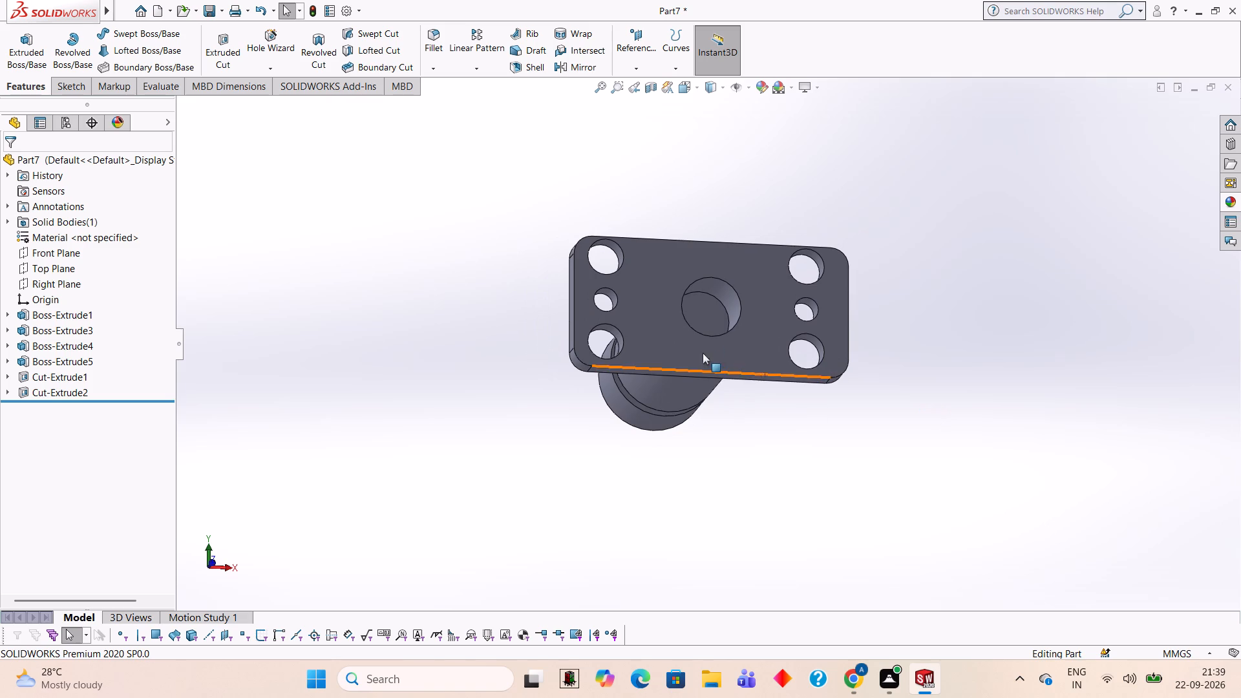
Open a new sketch on the flat, long, narrow side face of the plate, viewed straight on.
{"action": "middle_click_drag", "start_coordinate": [962, 297], "coordinate": [689, 549]}
{"action": "middle_click_drag", "start_coordinate": [845, 230], "coordinate": [845, 385]}
{"action": "left_click", "coordinate": [719, 207]}
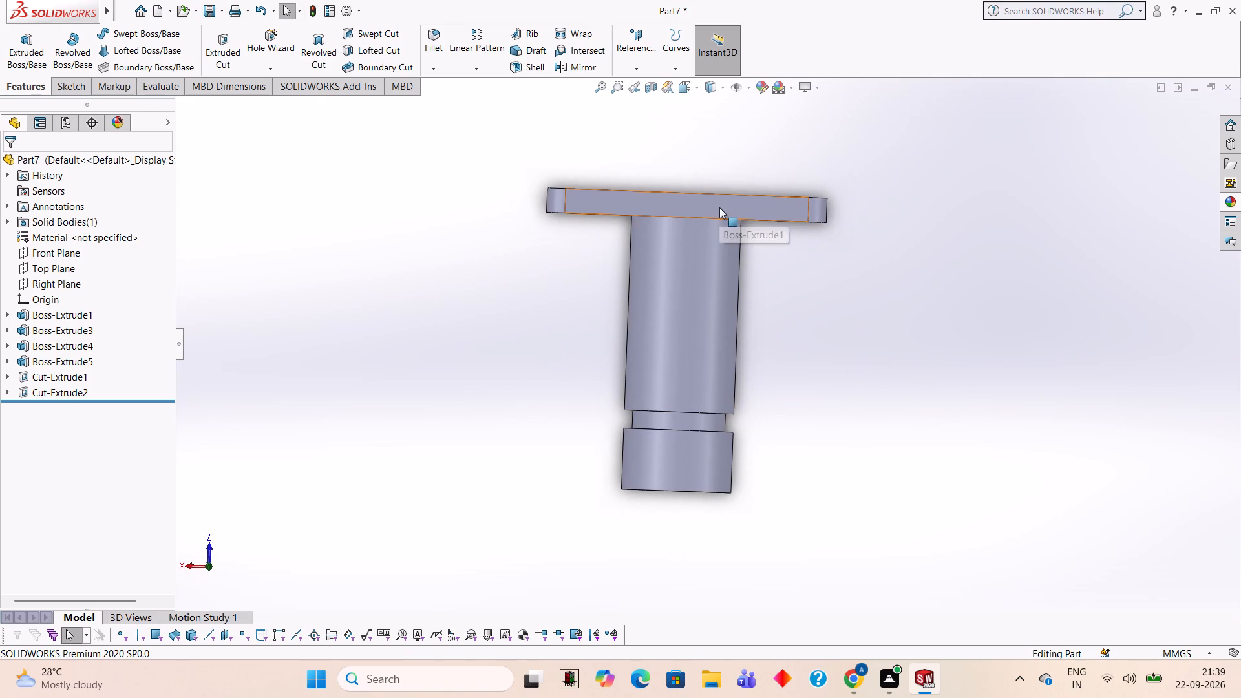
{"action": "left_click", "coordinate": [771, 170]}
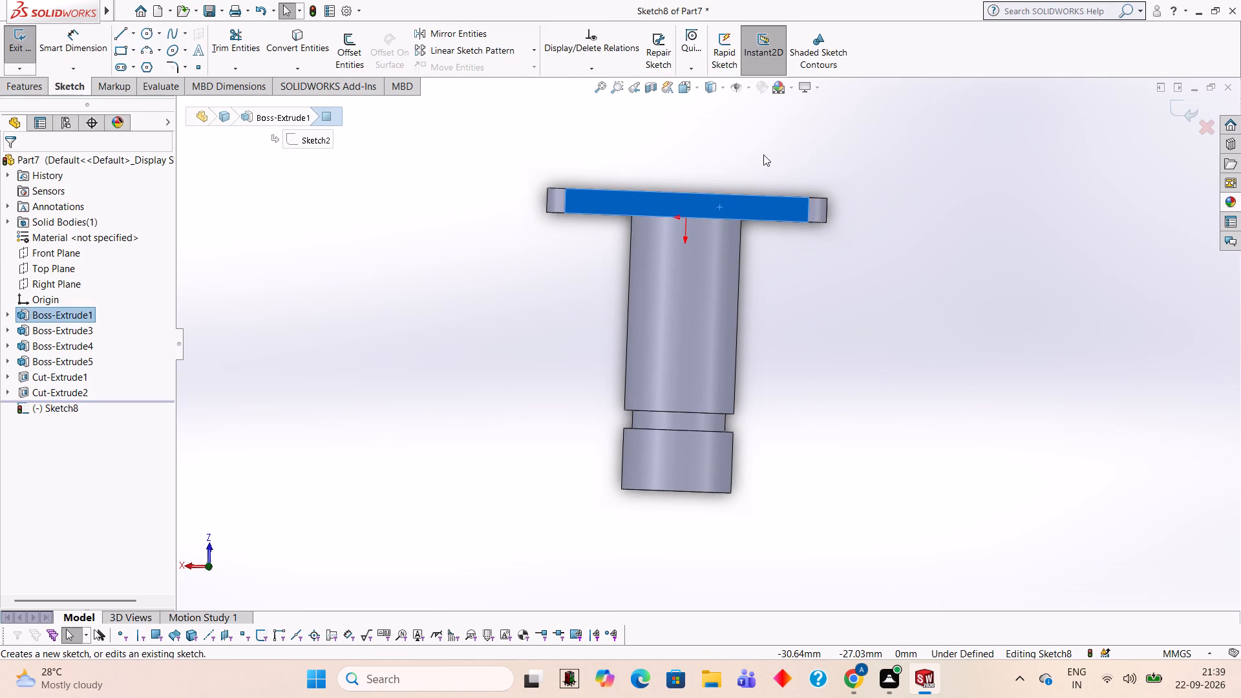
{"action": "key", "text": "ctrl+8"}
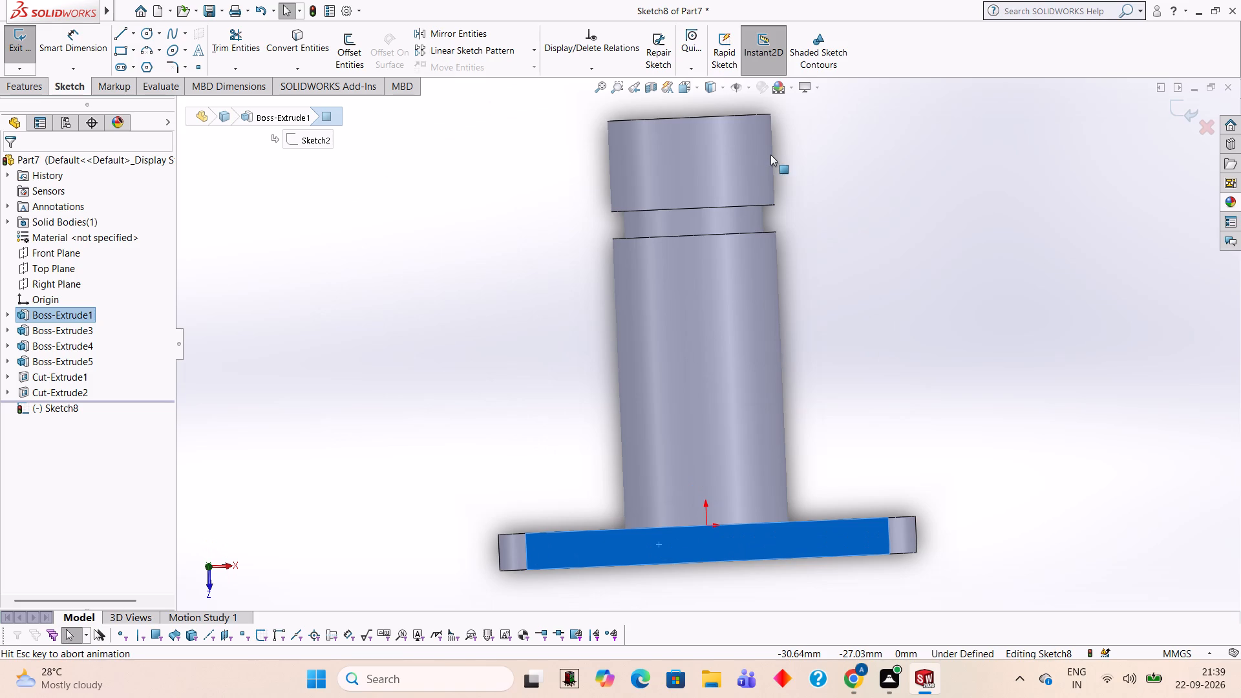
{"action": "scroll", "coordinate": [833, 381], "scroll_direction": "up", "scroll_amount": 2}
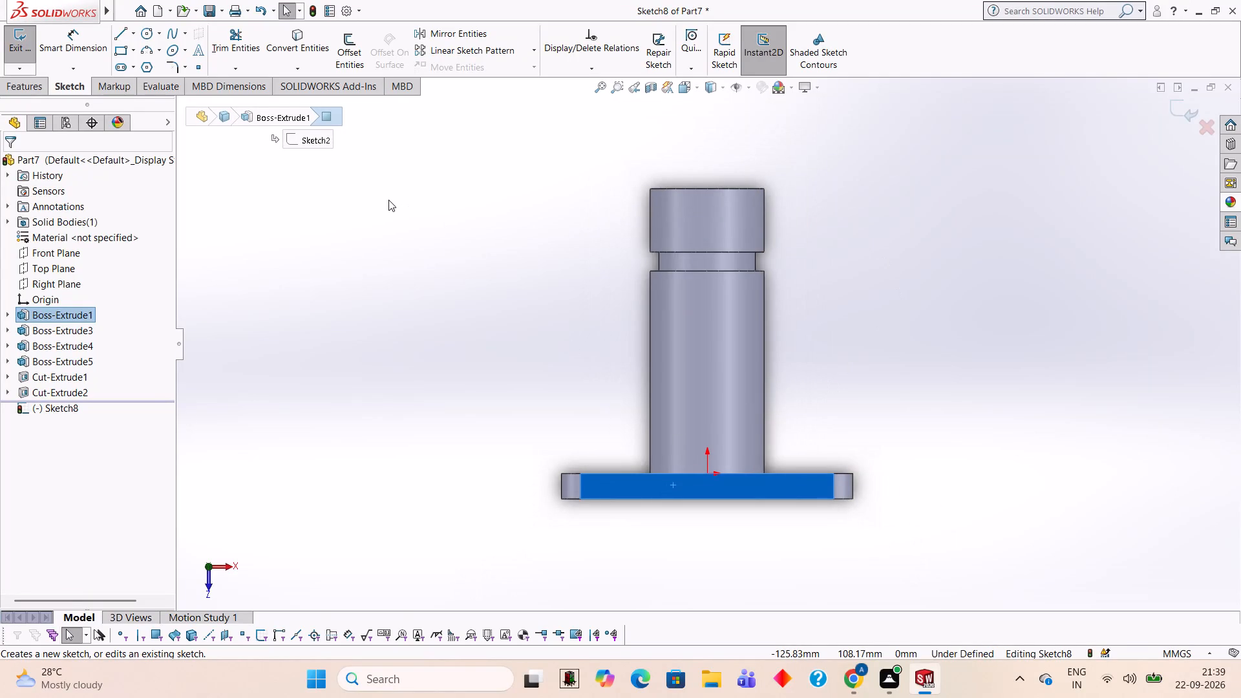
Draw a 15 mm line leftward along the plate's outer edge from its midpoint, continued by a 20 mm vertical line away from the plate.
{"action": "left_click", "coordinate": [118, 36]}
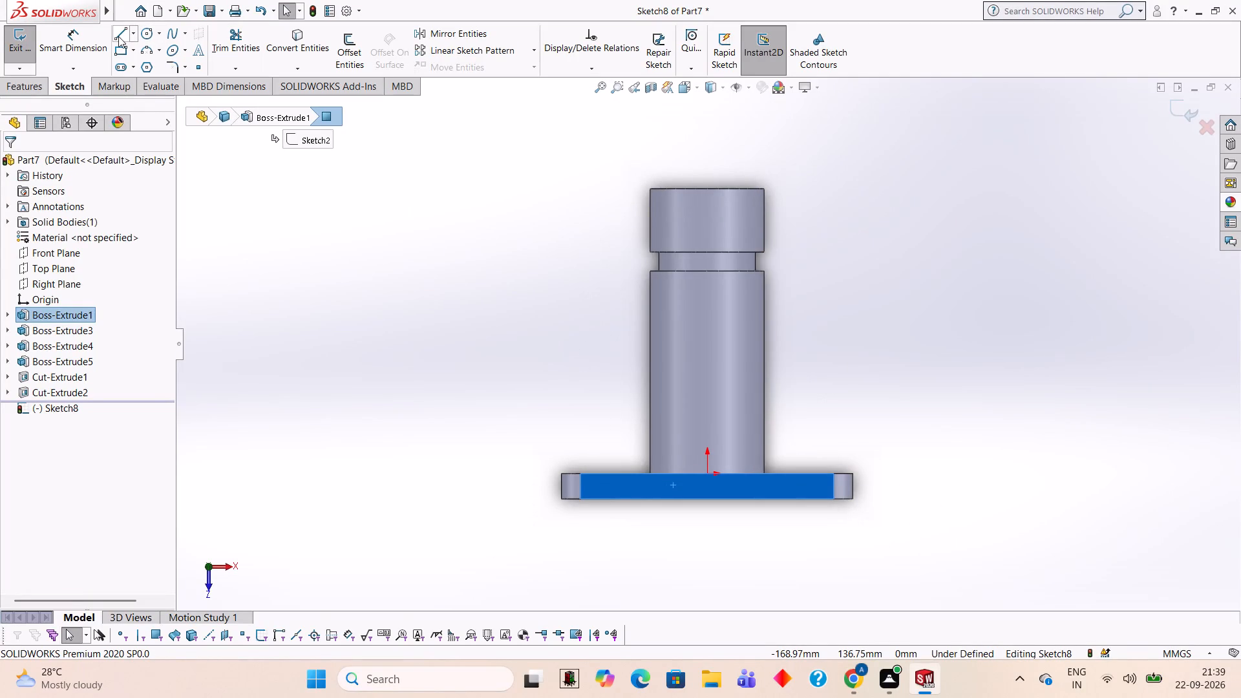
{"action": "left_click", "coordinate": [708, 498]}
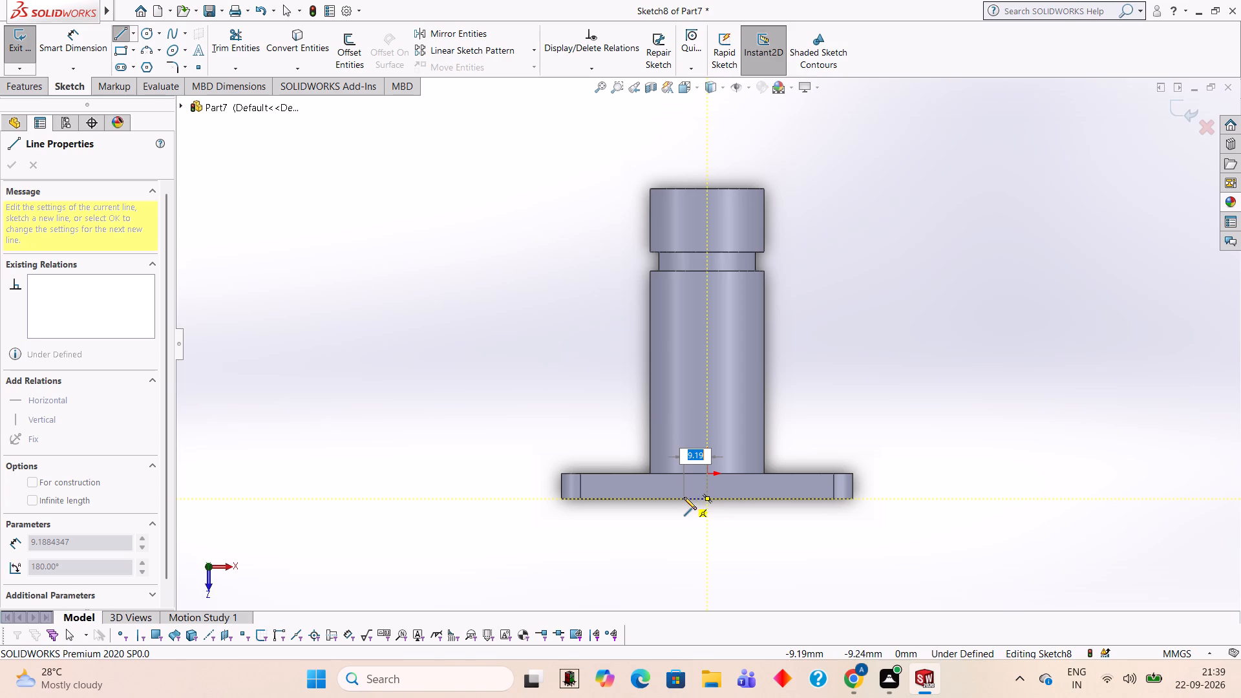
{"action": "type", "text": "15"}
{"action": "key", "text": "Return"}
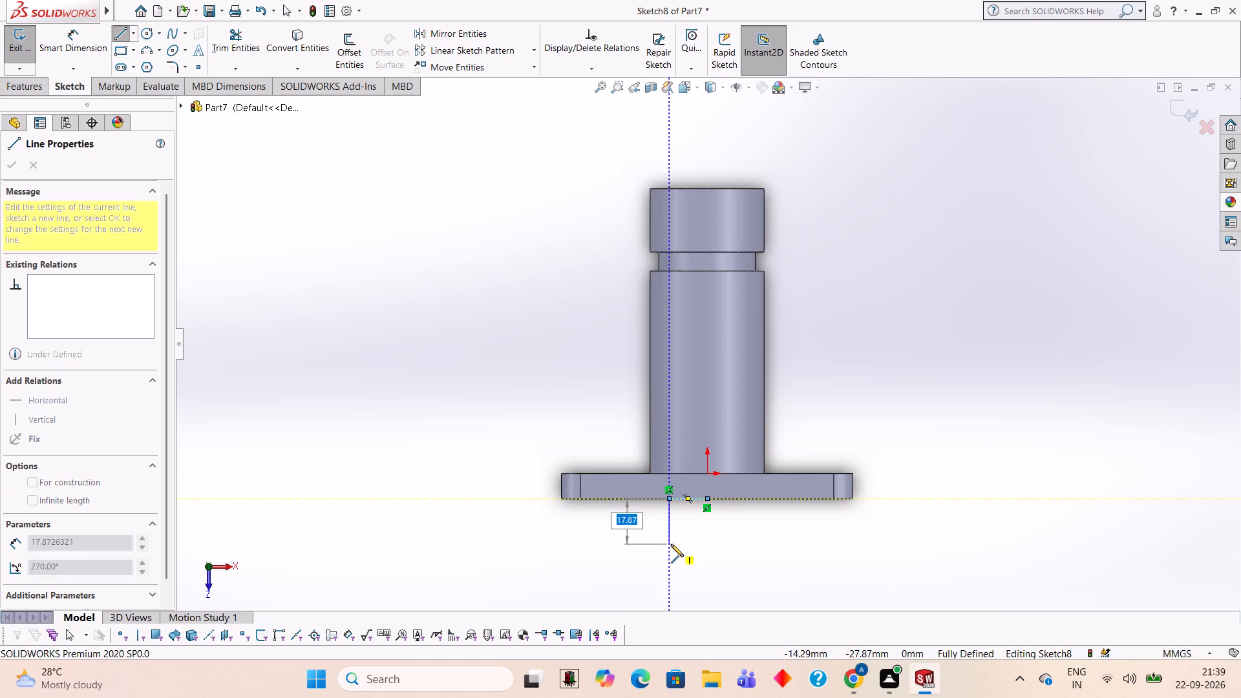
{"action": "type", "text": "20"}
{"action": "key", "text": "Return"}
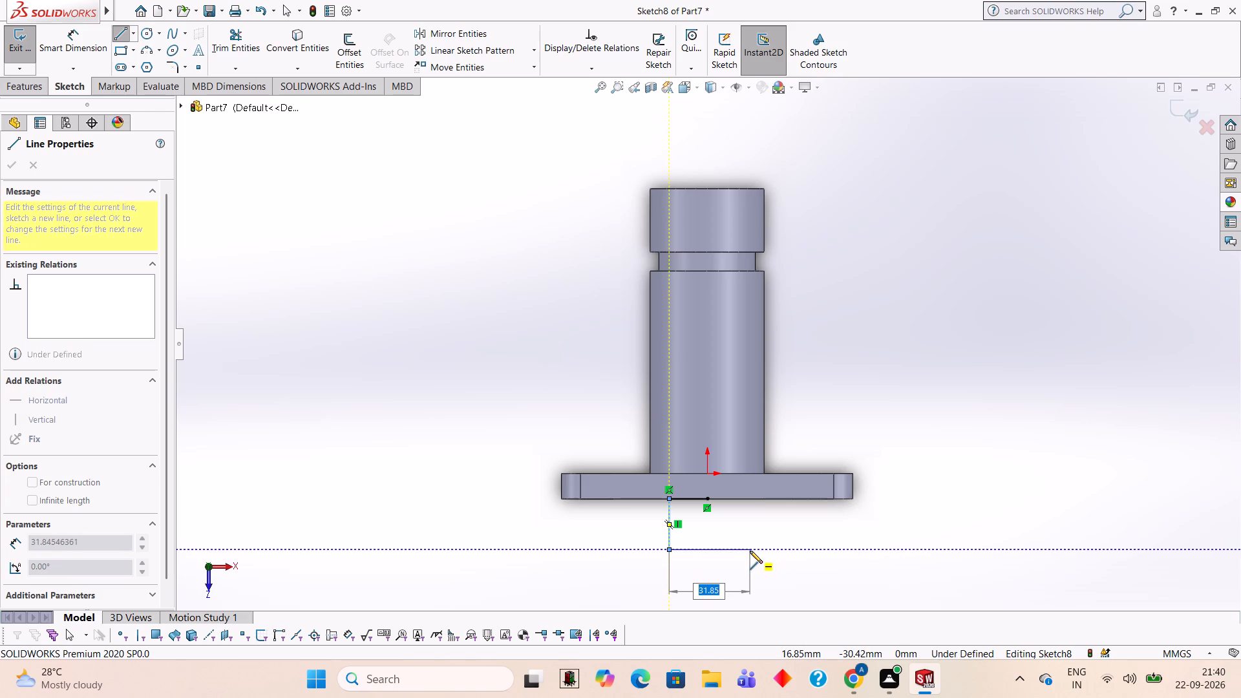
{"action": "key", "text": "Escape"}
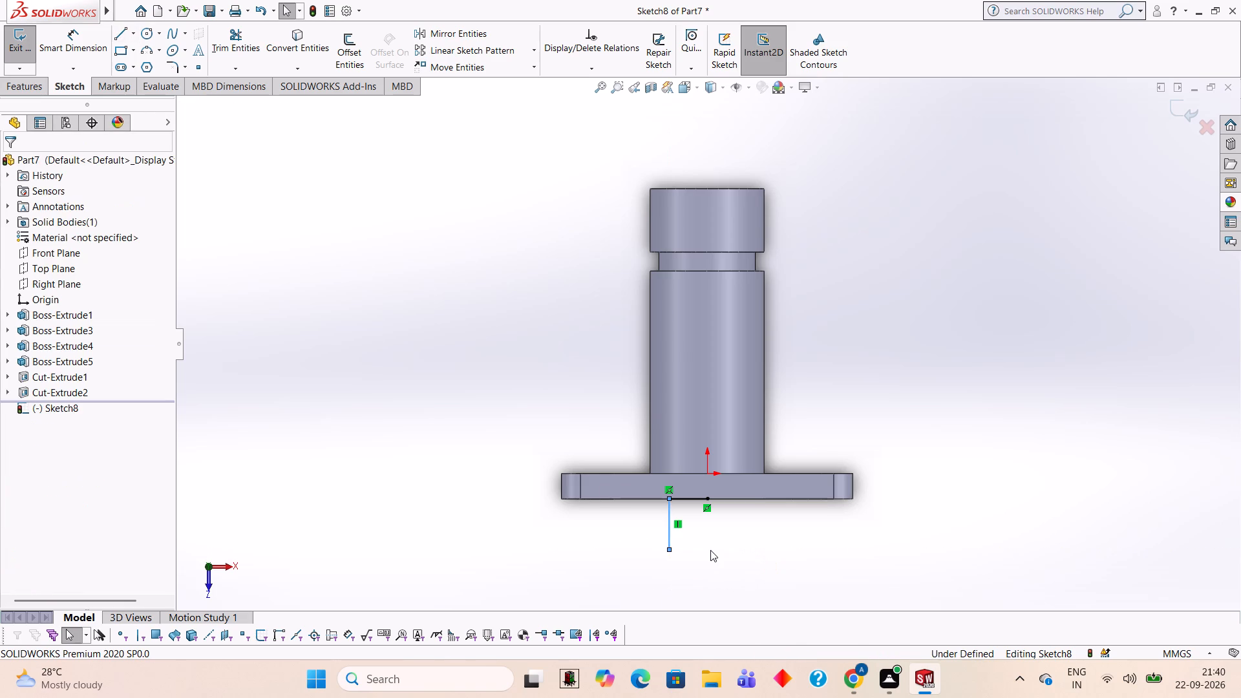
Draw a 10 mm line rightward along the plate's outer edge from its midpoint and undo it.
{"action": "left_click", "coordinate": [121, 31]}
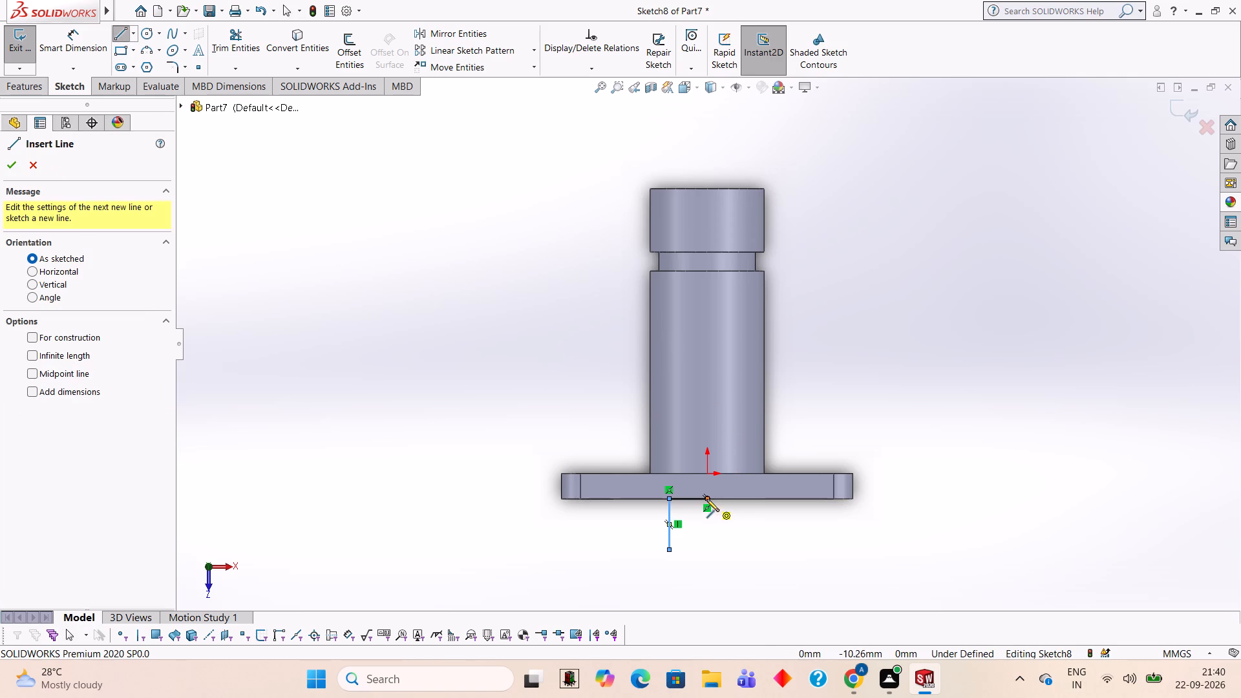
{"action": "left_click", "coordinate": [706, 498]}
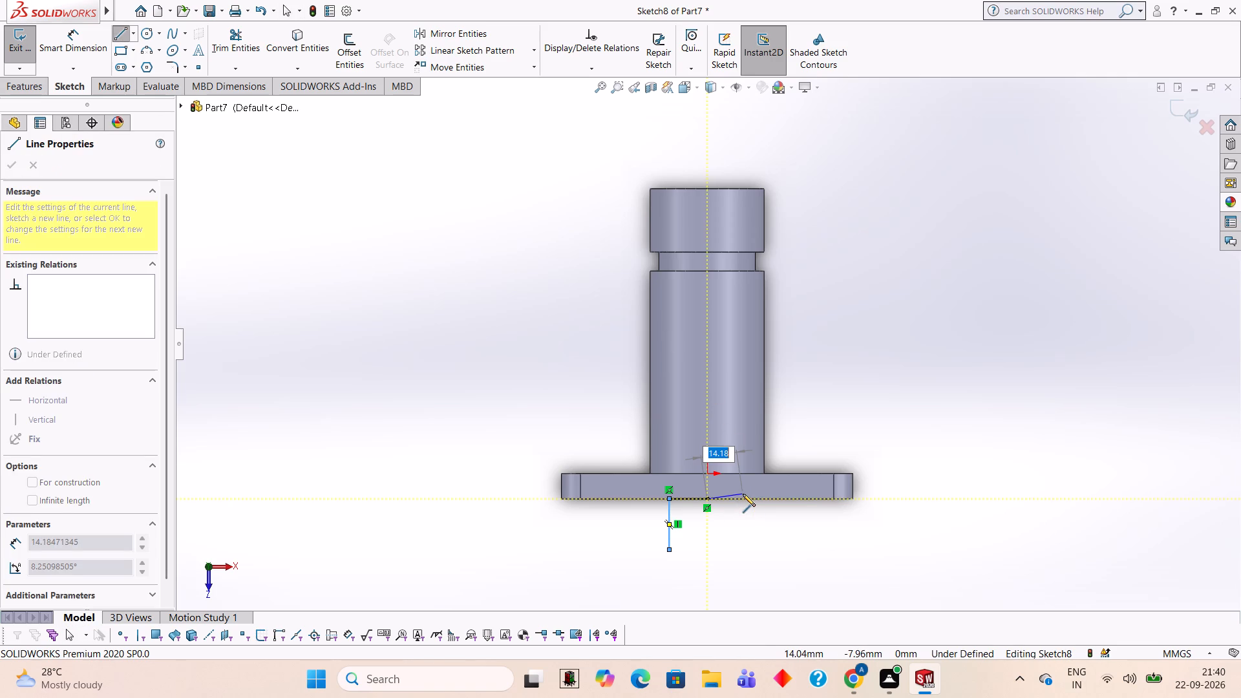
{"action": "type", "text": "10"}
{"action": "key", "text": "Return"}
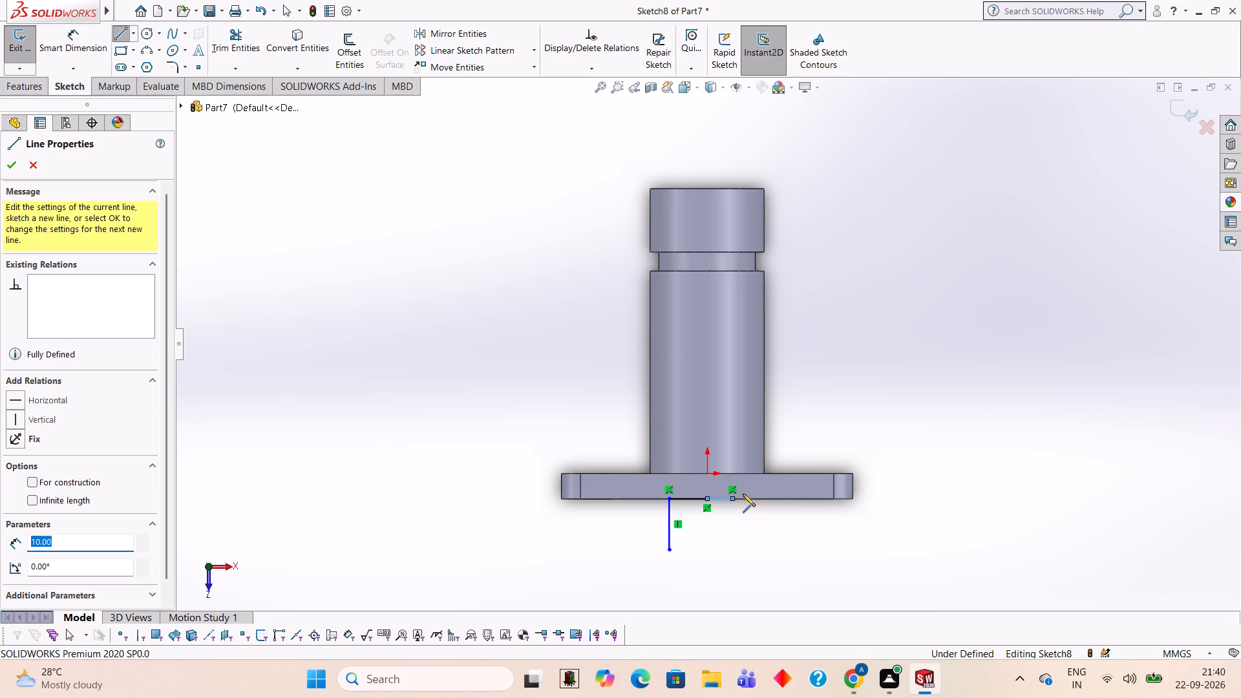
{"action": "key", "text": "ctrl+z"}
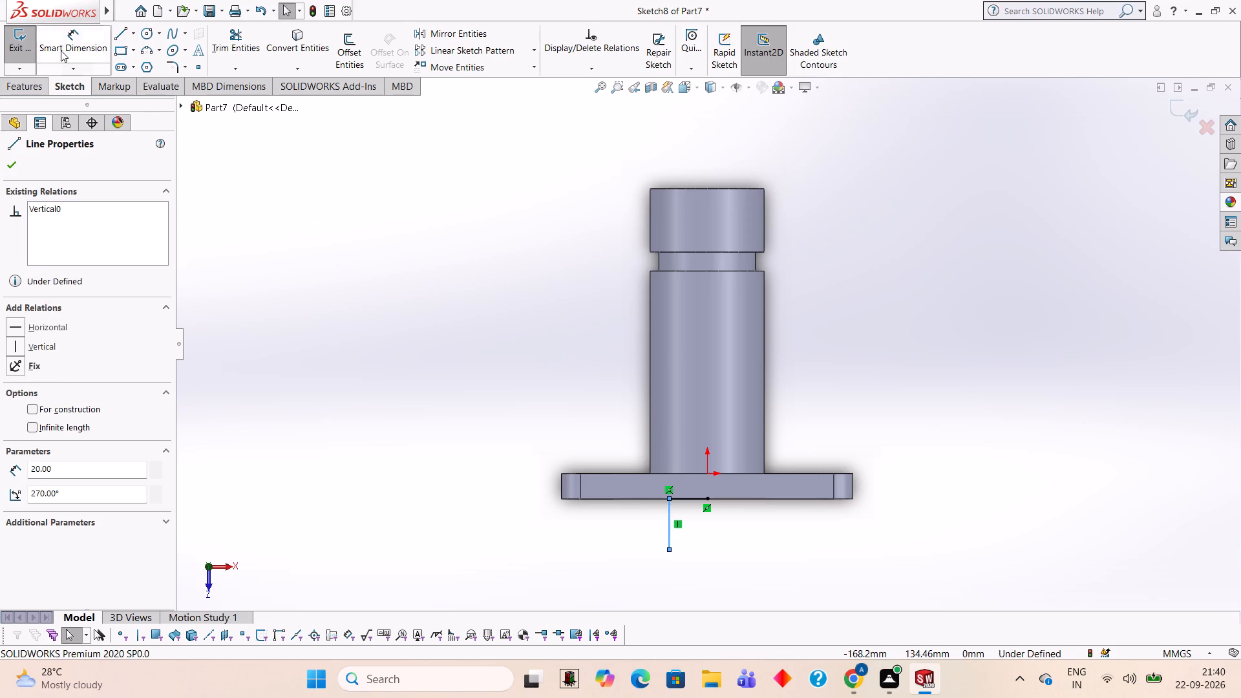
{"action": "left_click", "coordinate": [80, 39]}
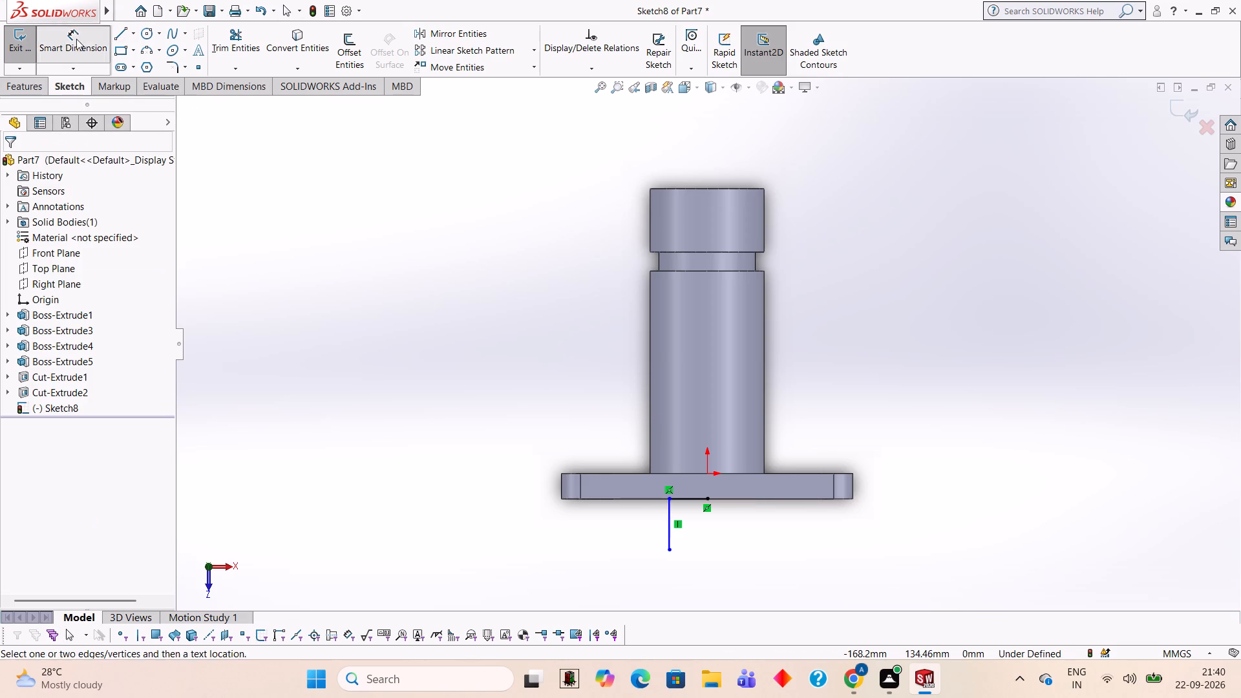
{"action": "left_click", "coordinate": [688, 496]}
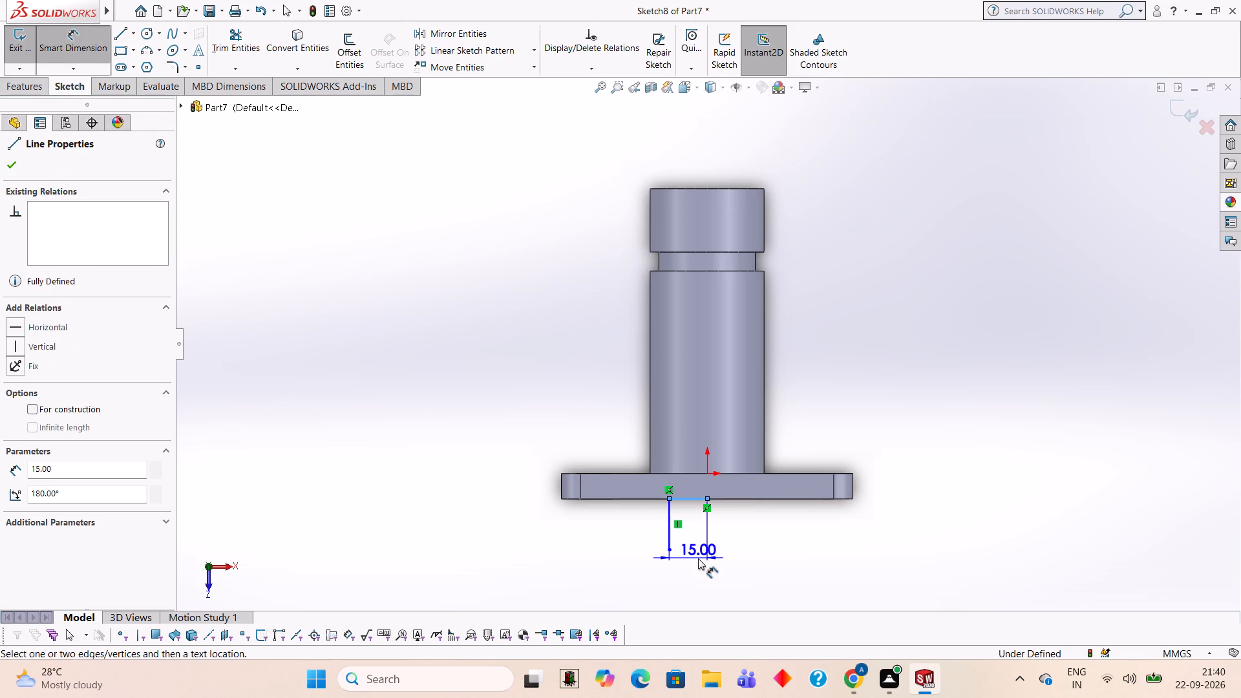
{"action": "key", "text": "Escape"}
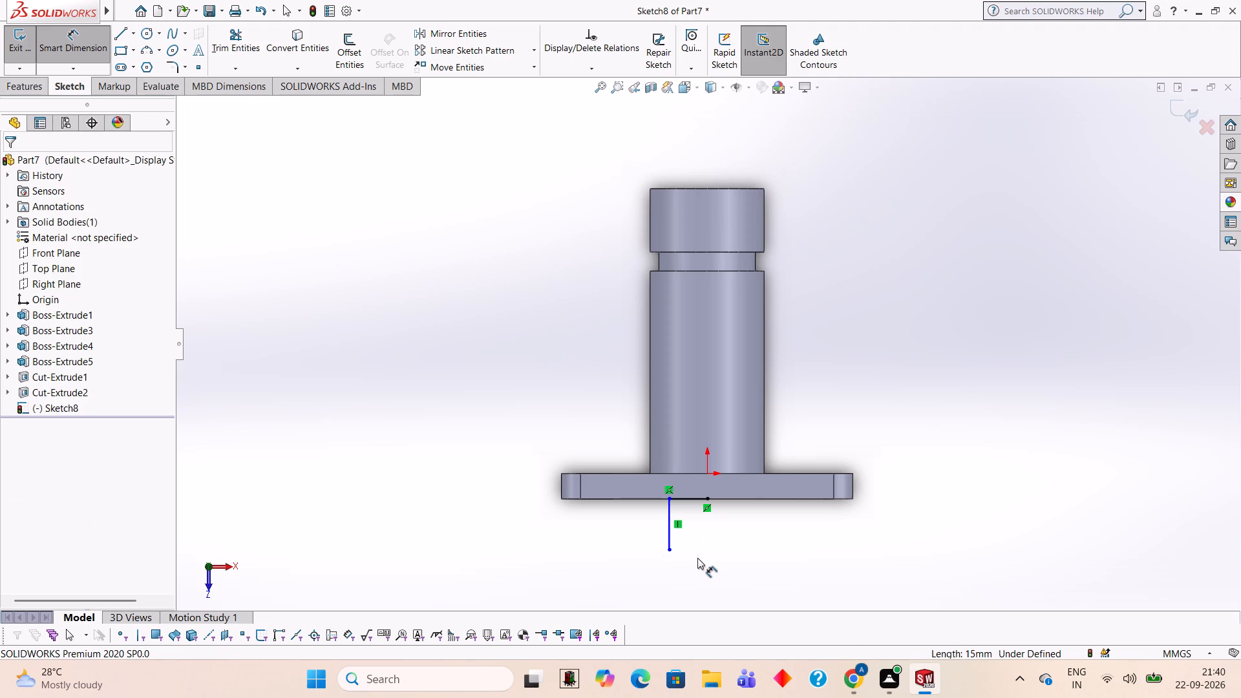
Draw a 15 mm line rightward along the plate's edge from its midpoint, a 20 mm vertical line away from the plate, and a 30 mm closing line.
{"action": "left_click", "coordinate": [120, 36]}
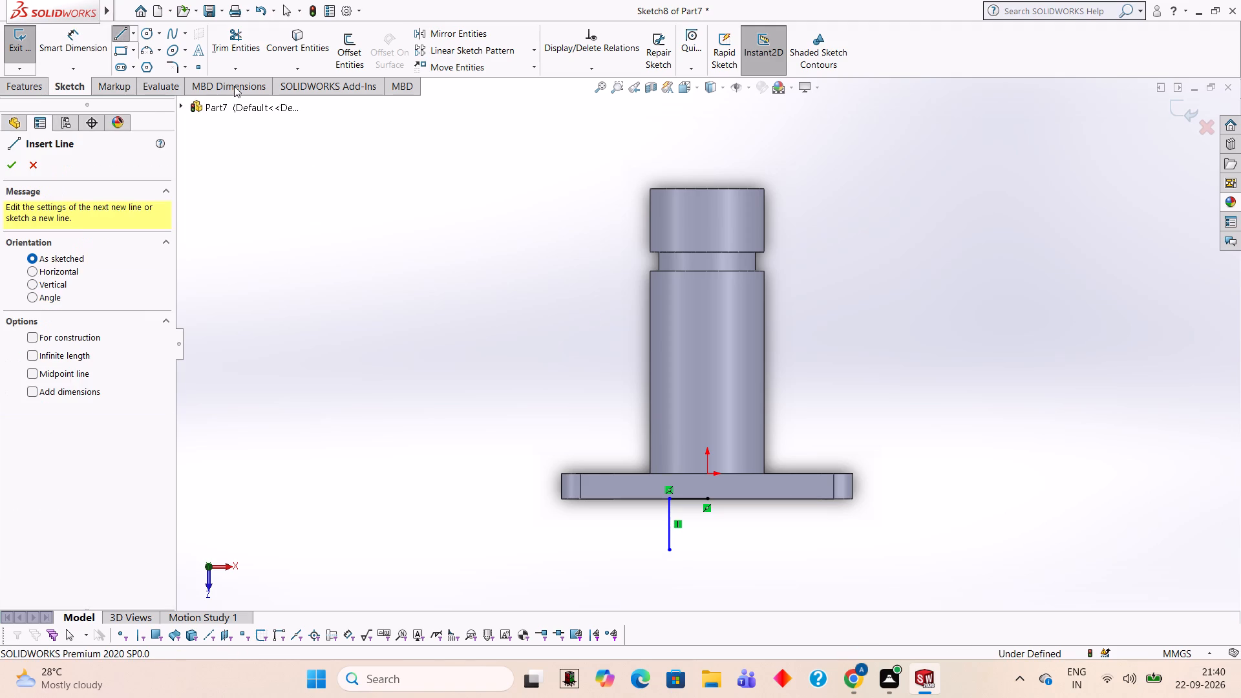
{"action": "left_click", "coordinate": [706, 497]}
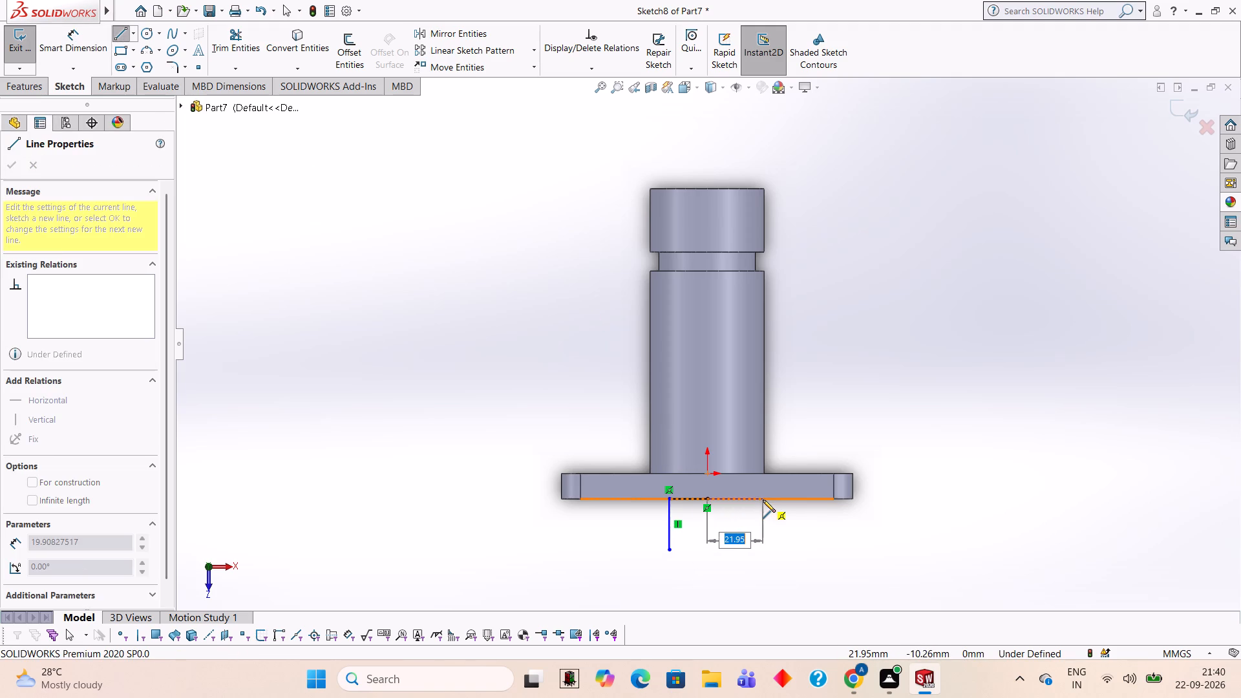
{"action": "type", "text": "15"}
{"action": "key", "text": "Return"}
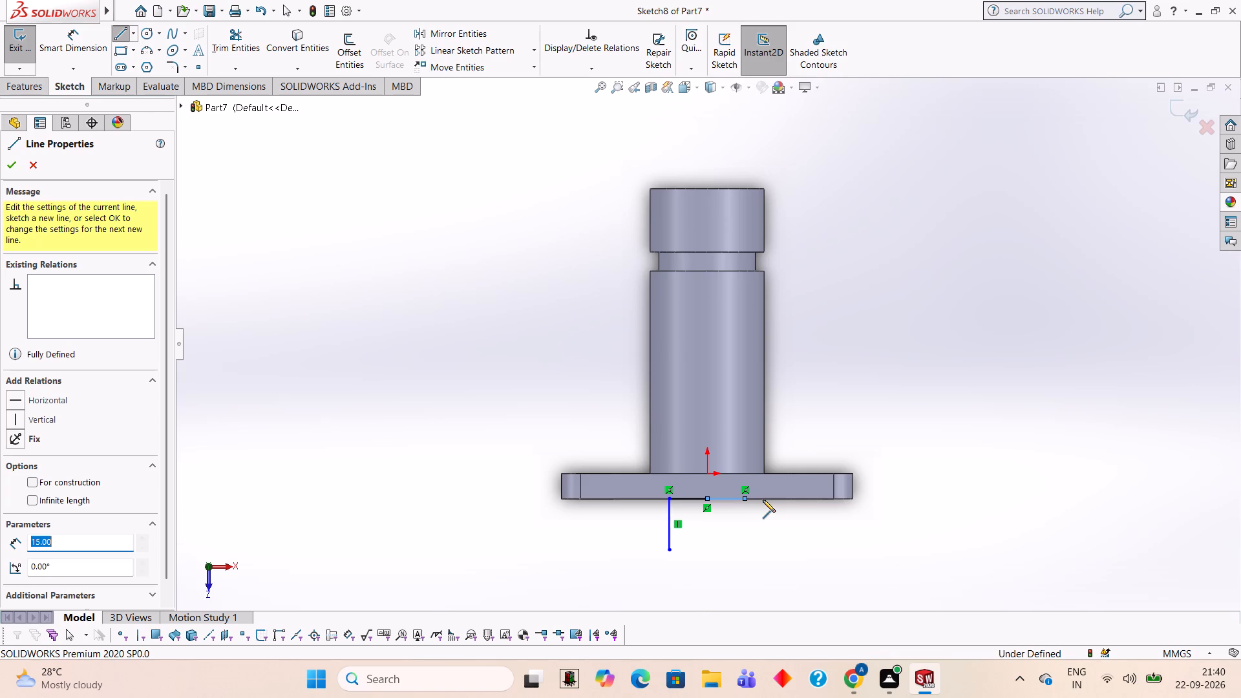
{"action": "left_click", "coordinate": [744, 549]}
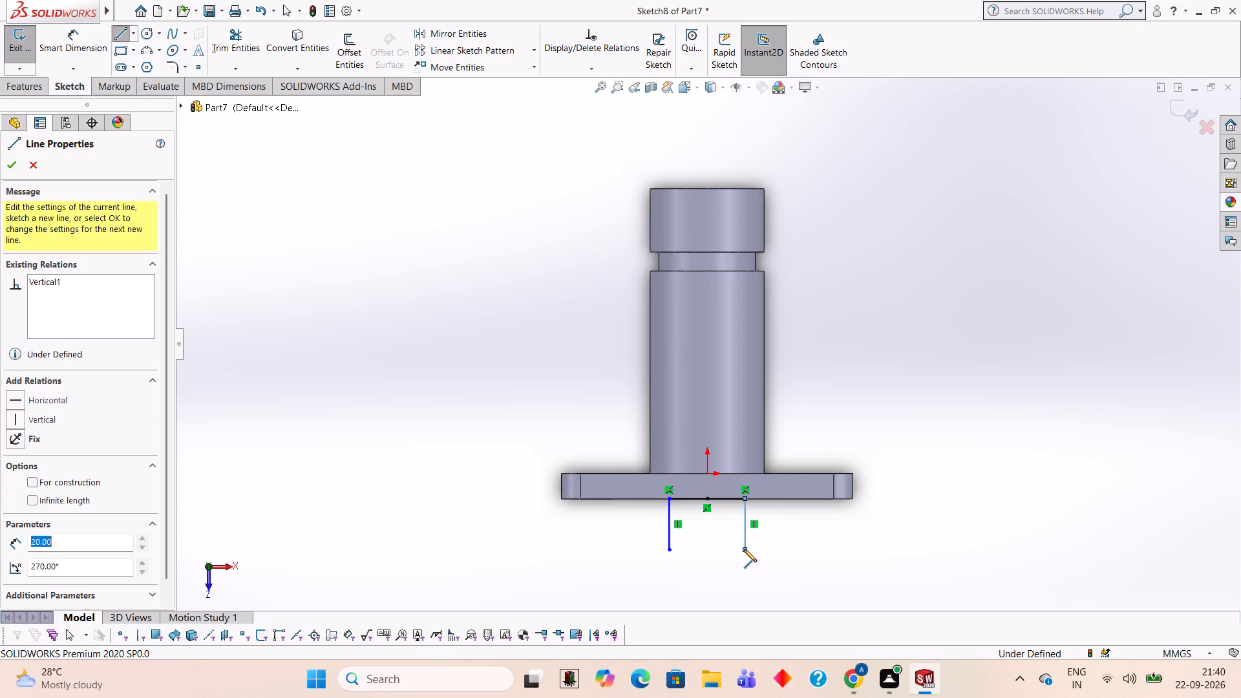
{"action": "left_click", "coordinate": [670, 550]}
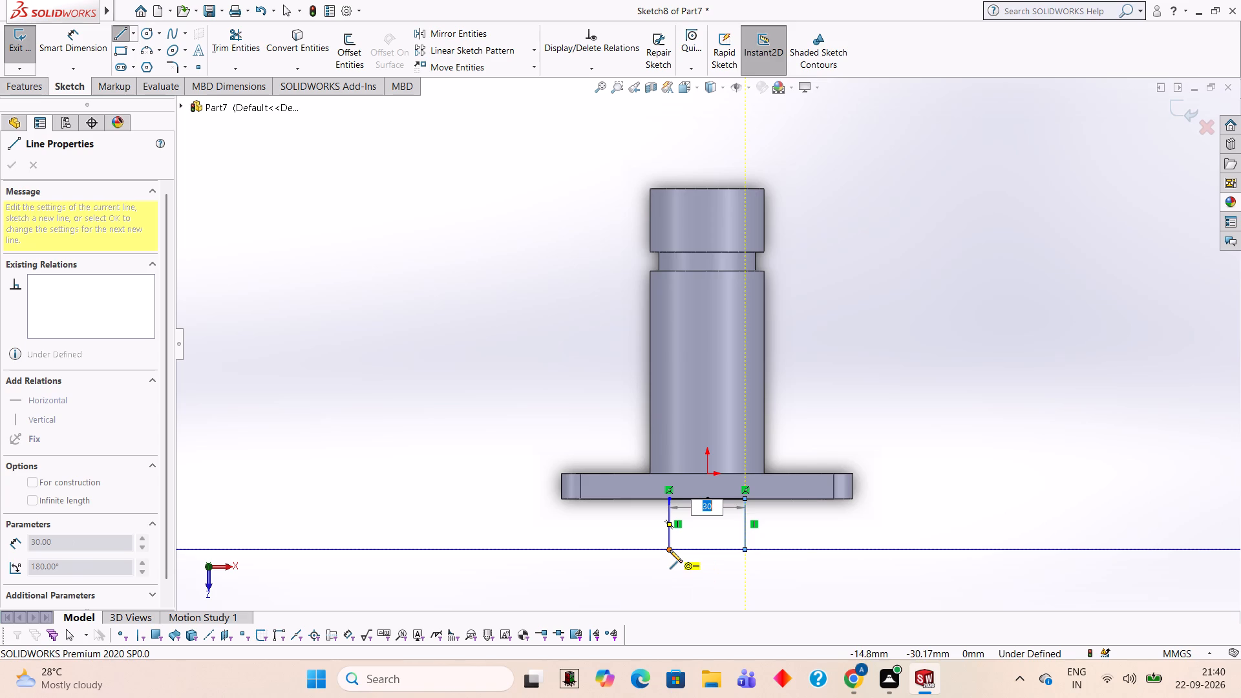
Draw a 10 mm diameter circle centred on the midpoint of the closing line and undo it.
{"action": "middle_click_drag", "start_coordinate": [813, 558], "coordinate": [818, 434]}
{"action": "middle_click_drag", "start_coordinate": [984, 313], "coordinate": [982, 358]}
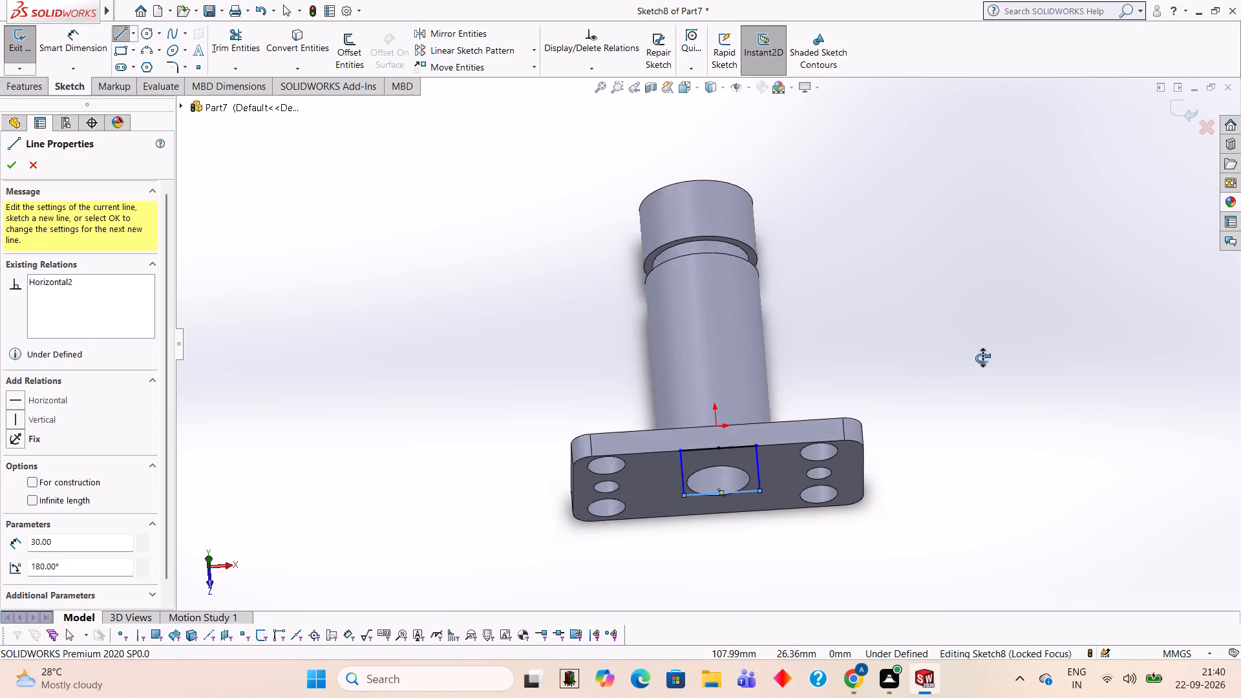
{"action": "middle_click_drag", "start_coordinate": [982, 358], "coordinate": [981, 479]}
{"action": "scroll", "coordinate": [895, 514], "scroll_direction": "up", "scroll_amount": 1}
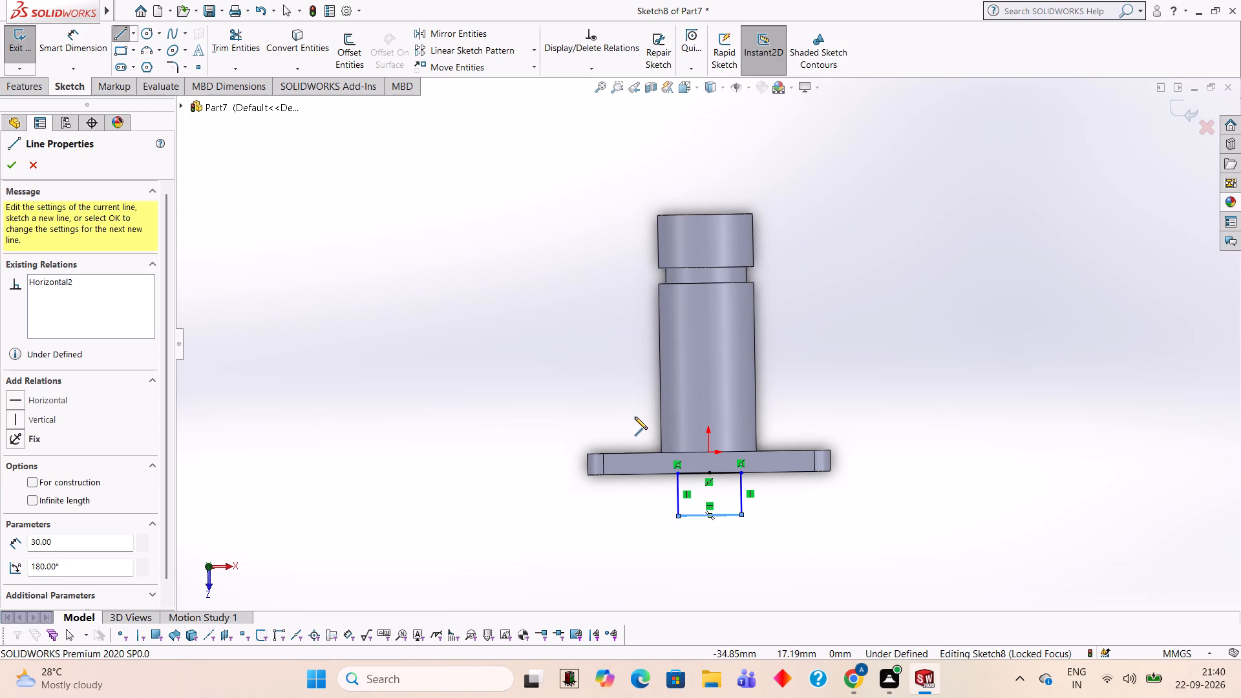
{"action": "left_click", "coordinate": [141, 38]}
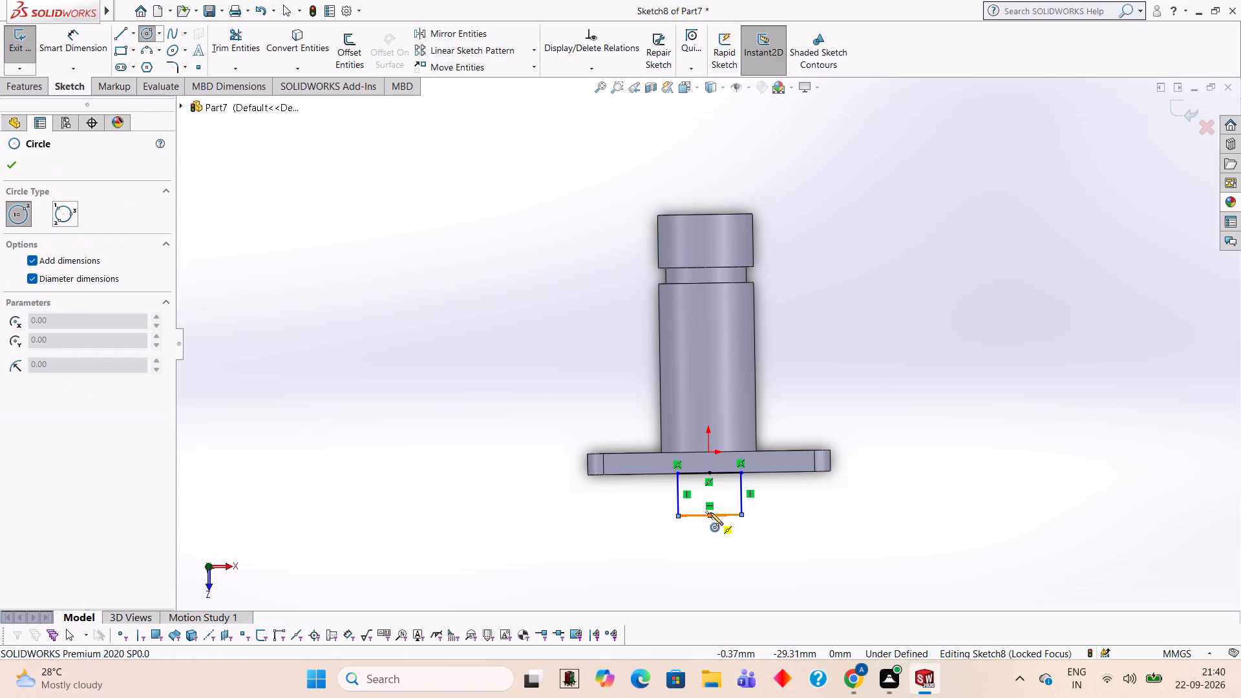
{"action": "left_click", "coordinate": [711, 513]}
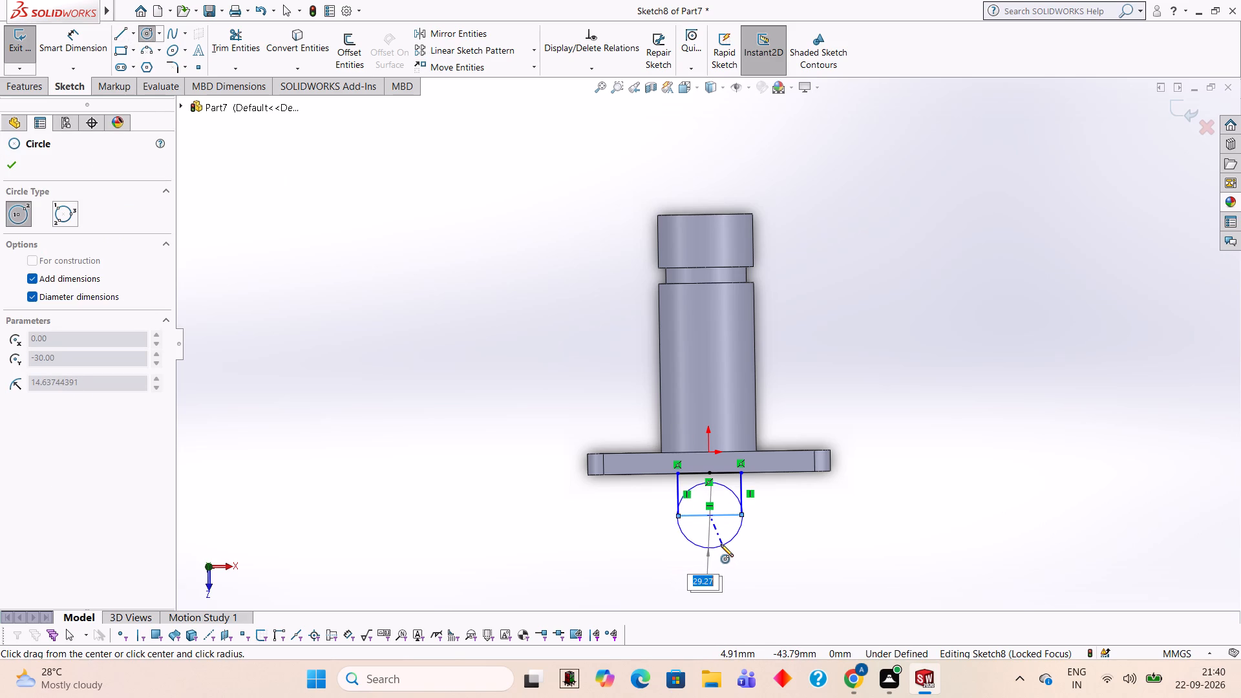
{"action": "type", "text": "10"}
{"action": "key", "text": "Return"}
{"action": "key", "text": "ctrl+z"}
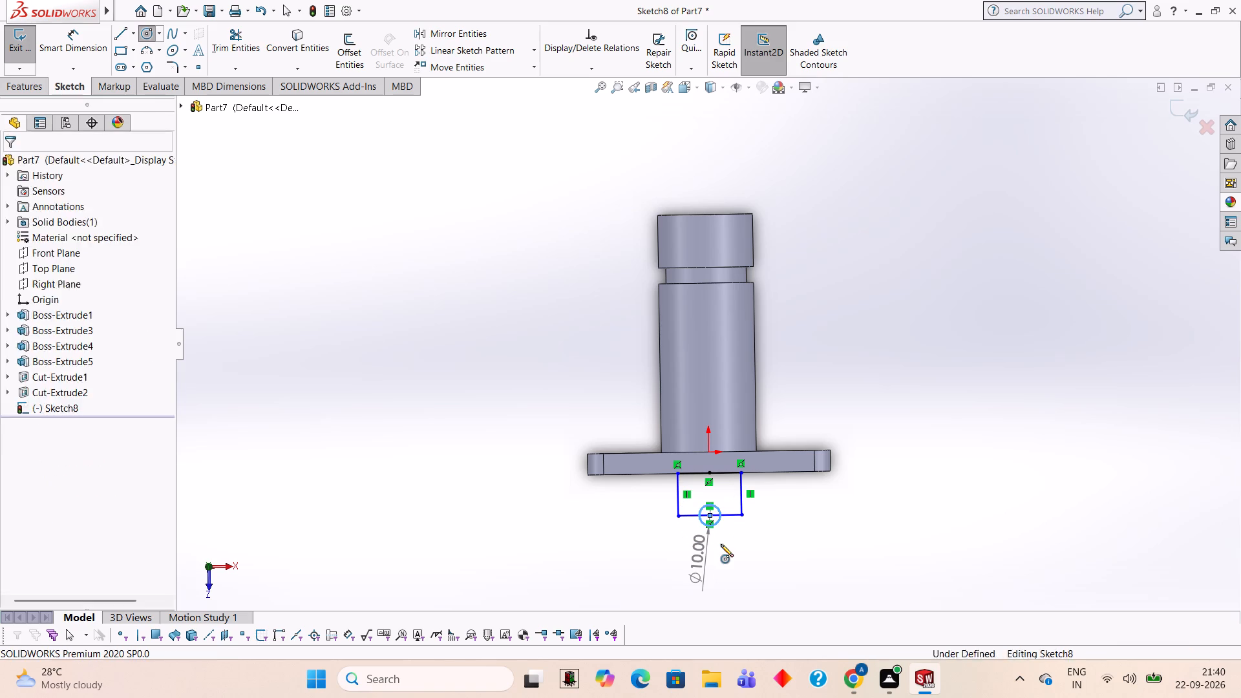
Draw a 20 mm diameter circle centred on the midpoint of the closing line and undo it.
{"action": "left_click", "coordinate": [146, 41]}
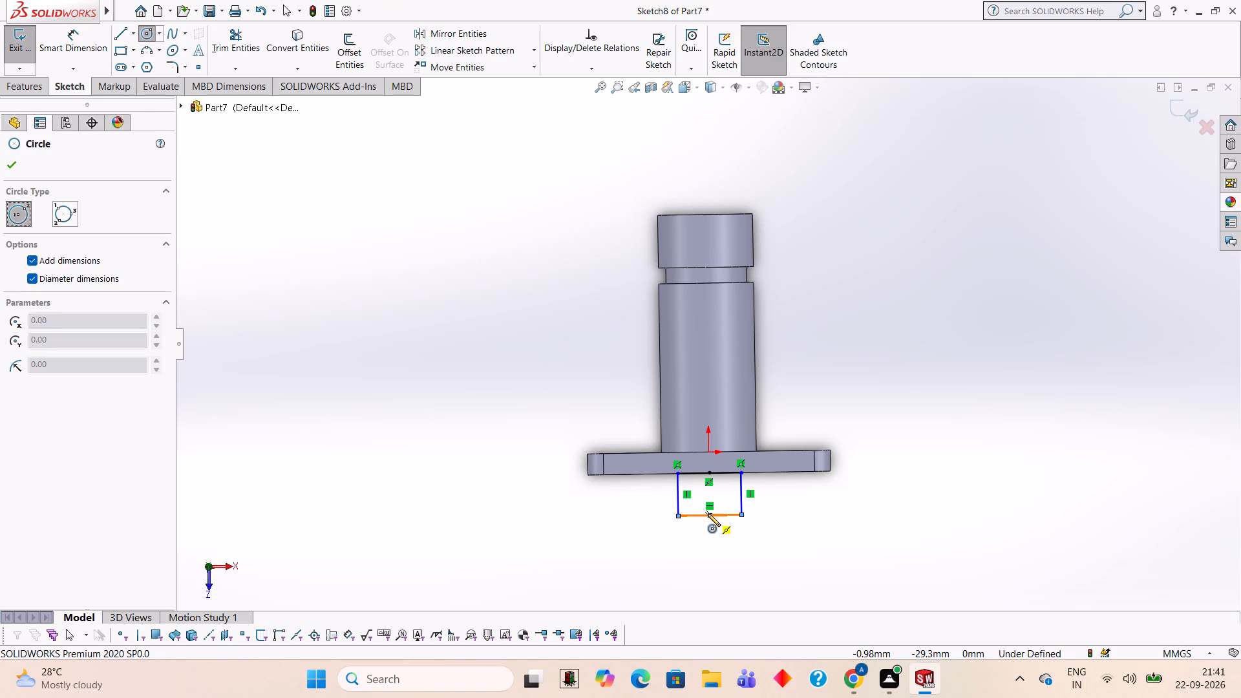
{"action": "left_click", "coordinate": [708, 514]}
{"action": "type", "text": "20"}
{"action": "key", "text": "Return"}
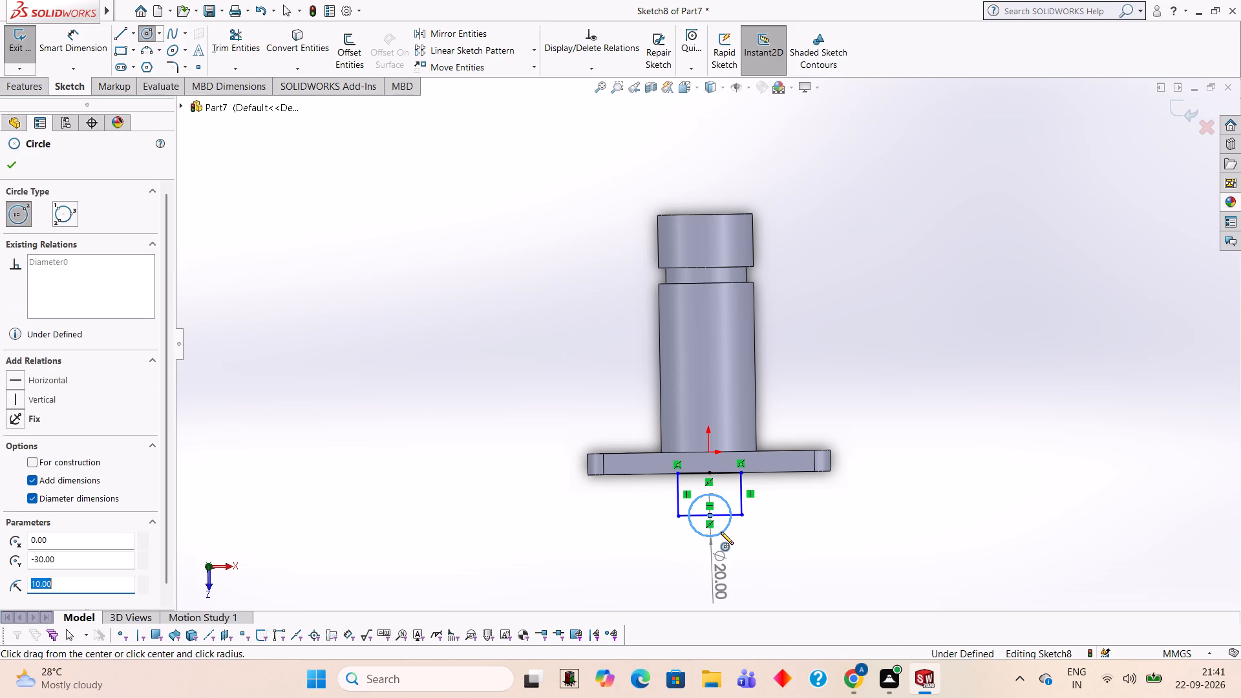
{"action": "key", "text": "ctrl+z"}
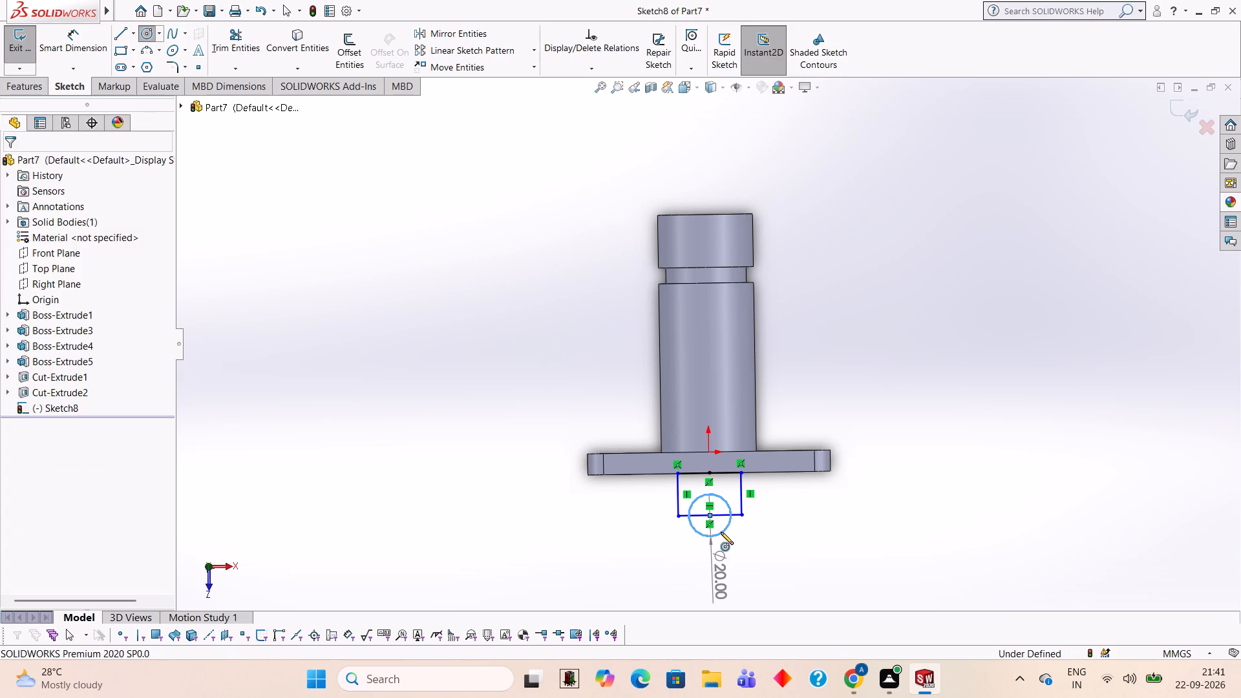
Draw a 30 mm diameter circle centred on the midpoint of the closing line.
{"action": "left_click", "coordinate": [148, 28]}
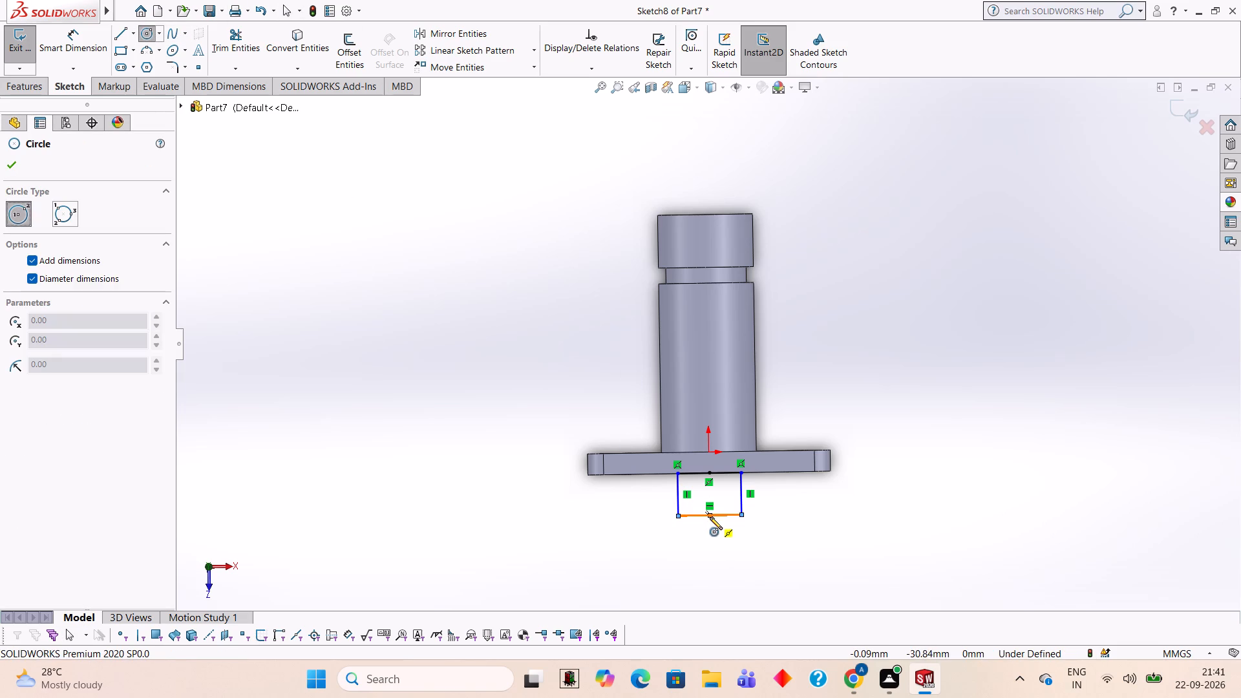
{"action": "left_click", "coordinate": [710, 517]}
{"action": "type", "text": "30"}
{"action": "key", "text": "Return"}
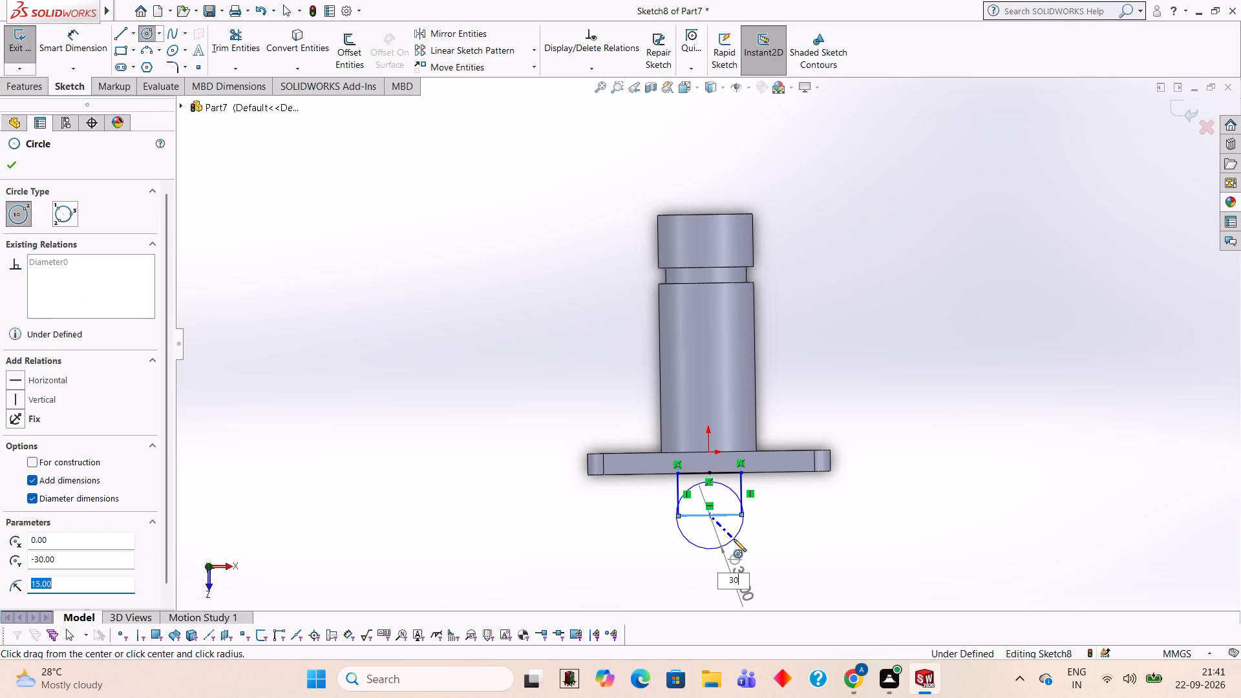
{"action": "left_click", "coordinate": [385, 172]}
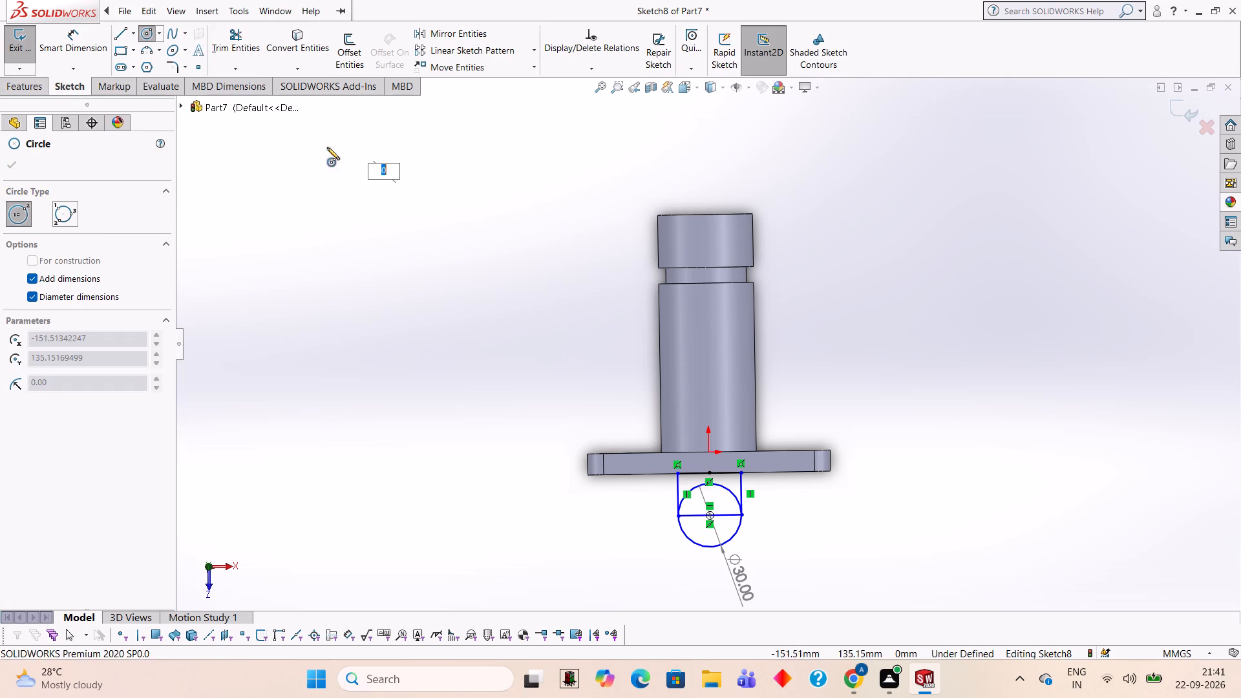
{"action": "key", "text": "Escape"}
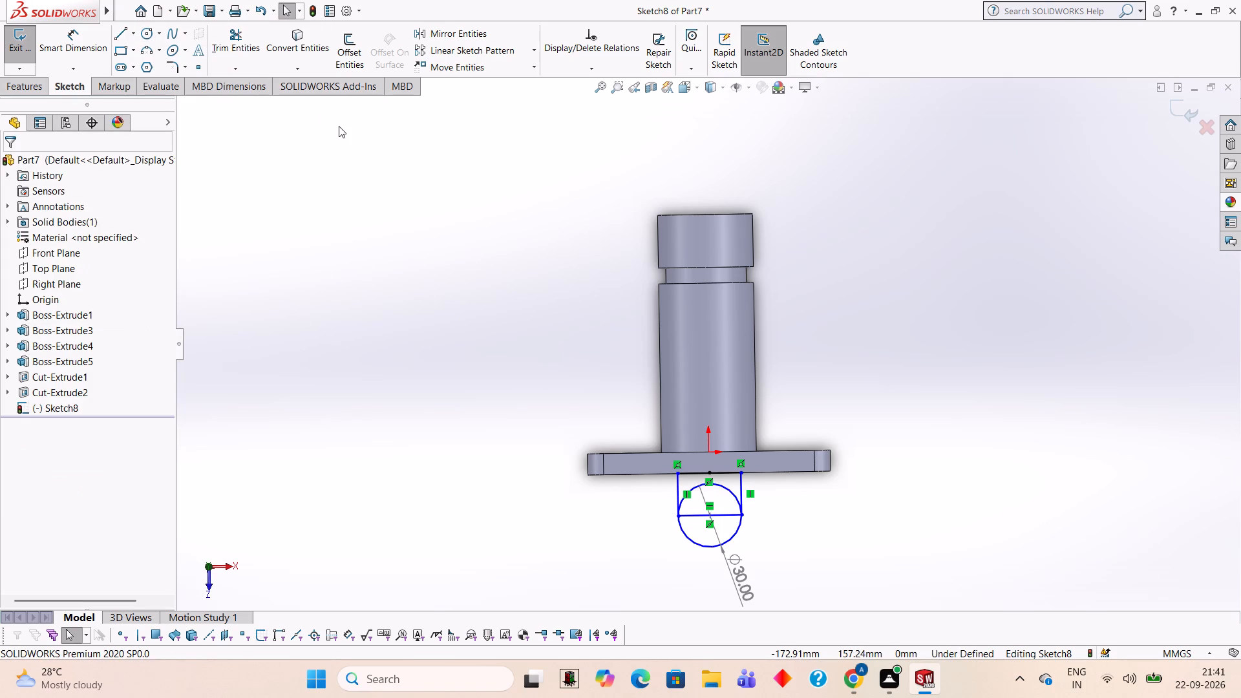
Trim away the circle half nearer the plate and the 30 mm closing line, leaving a round-ended profile.
{"action": "left_click", "coordinate": [218, 45]}
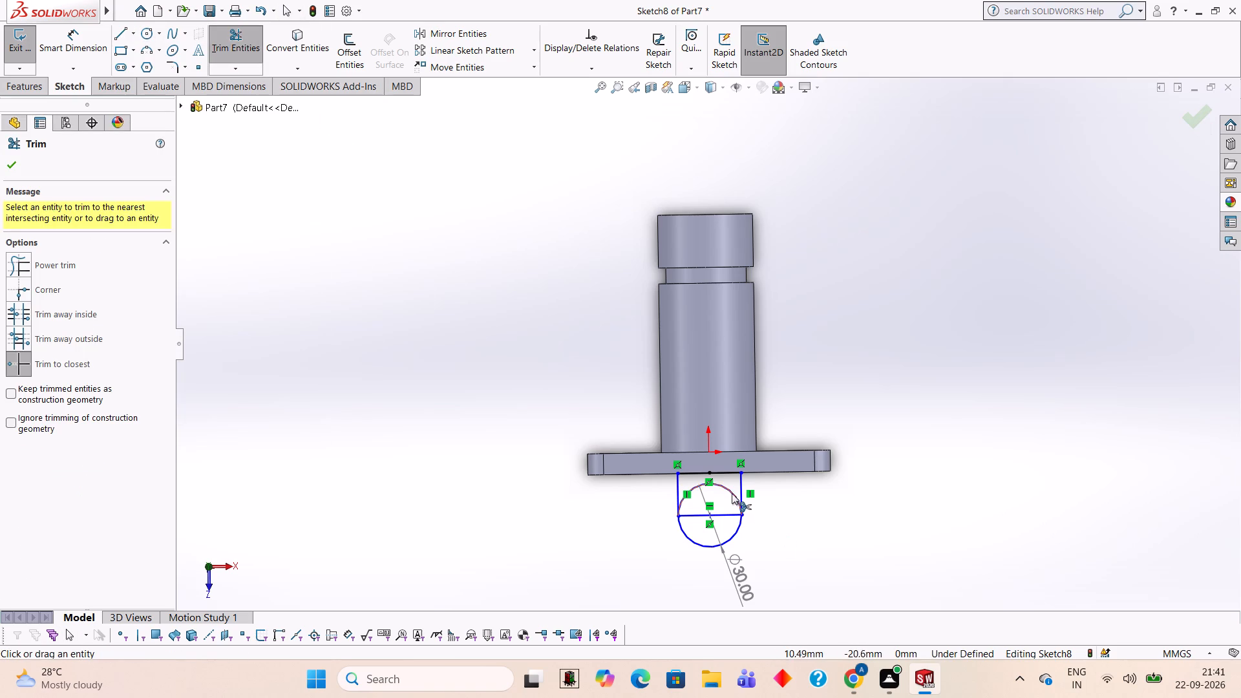
{"action": "left_click", "coordinate": [732, 492]}
{"action": "left_click", "coordinate": [716, 516]}
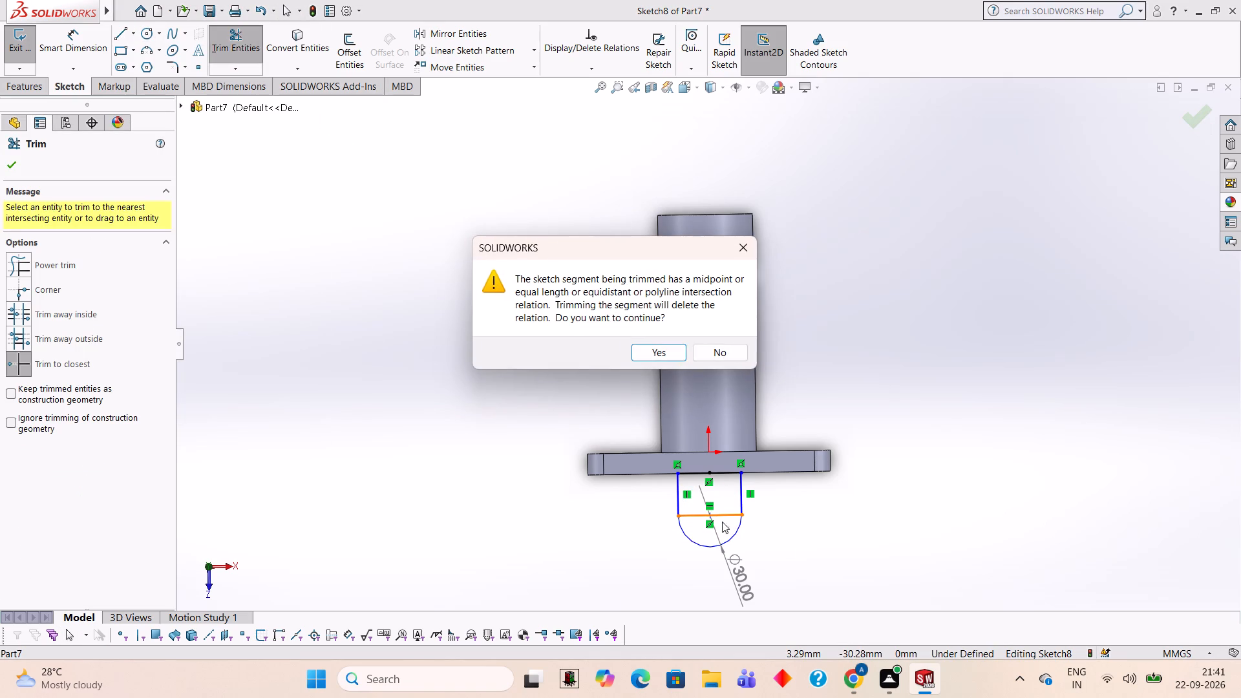
{"action": "left_click", "coordinate": [677, 359]}
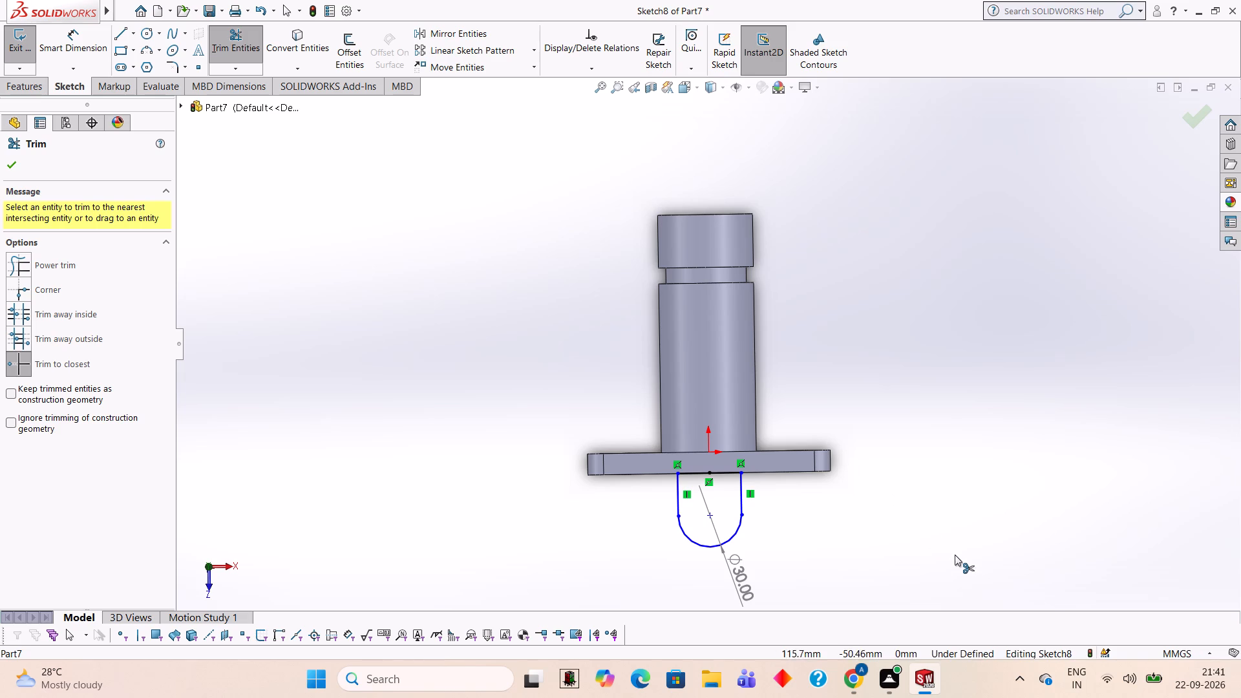
Extrude the round-ended profile as a 10 mm blind boss, reversed to run inward across the plate's width, merged with the body.
{"action": "middle_click_drag", "start_coordinate": [949, 553], "coordinate": [959, 269]}
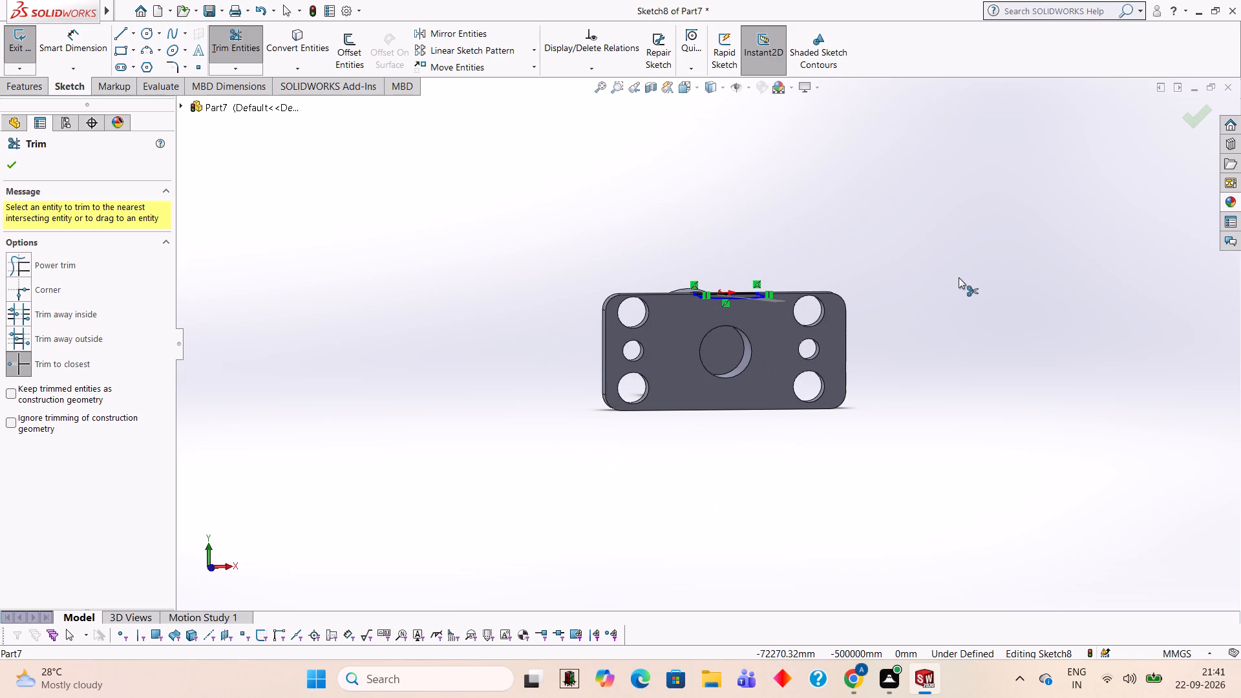
{"action": "left_click", "coordinate": [40, 83]}
{"action": "left_click", "coordinate": [37, 59]}
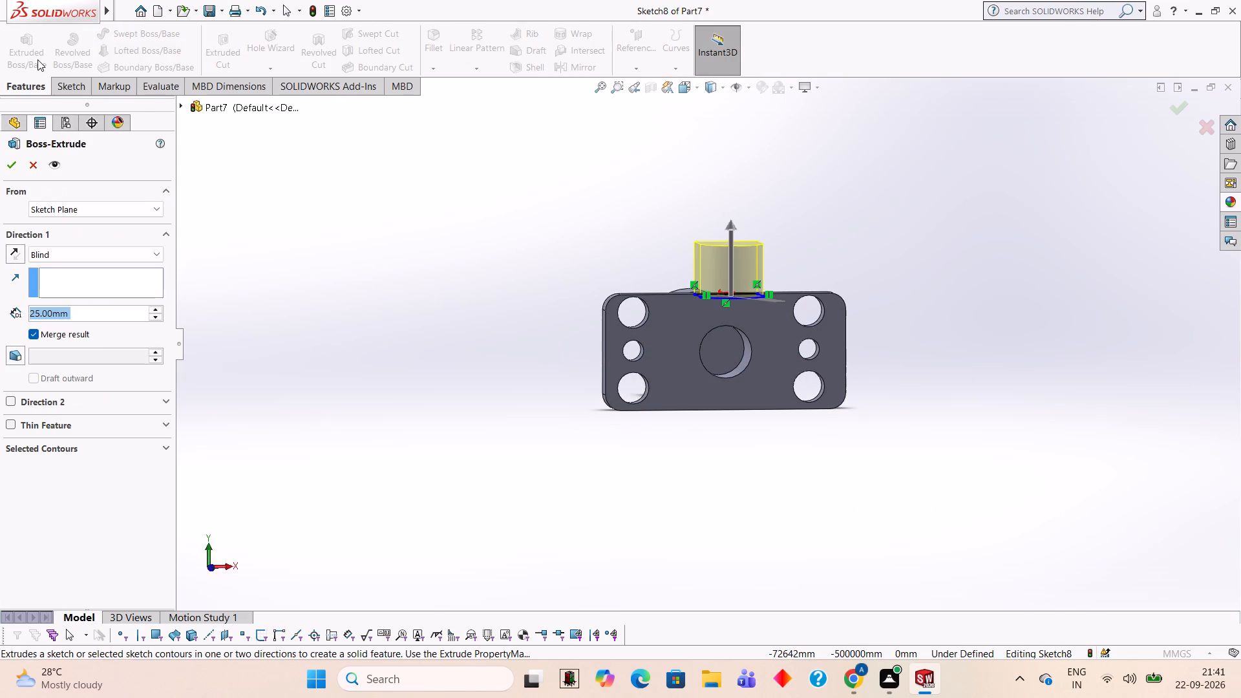
{"action": "left_click", "coordinate": [7, 258]}
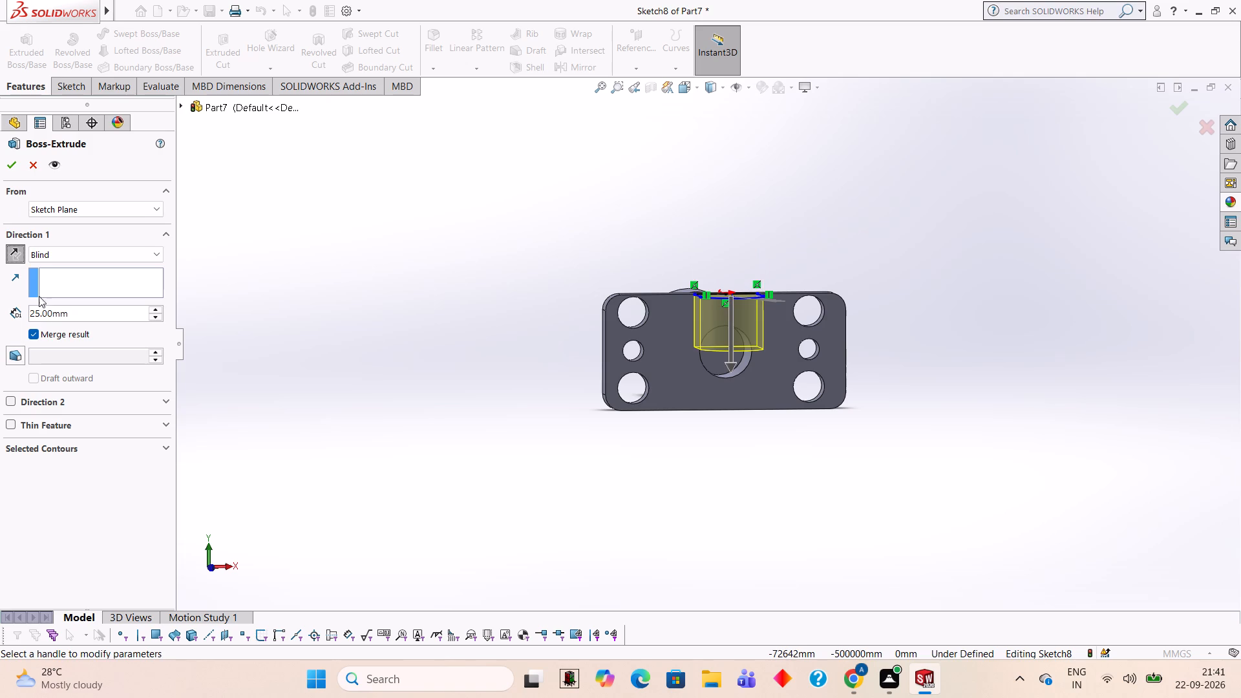
{"action": "left_click", "coordinate": [88, 320]}
{"action": "key", "text": "BackSpace"}
{"action": "key", "text": "BackSpace"}
{"action": "key", "text": "BackSpace"}
{"action": "key", "text": "BackSpace"}
{"action": "key", "text": "BackSpace"}
{"action": "key", "text": "BackSpace"}
{"action": "key", "text": "BackSpace"}
{"action": "type", "text": "20"}
{"action": "key", "text": "Return"}
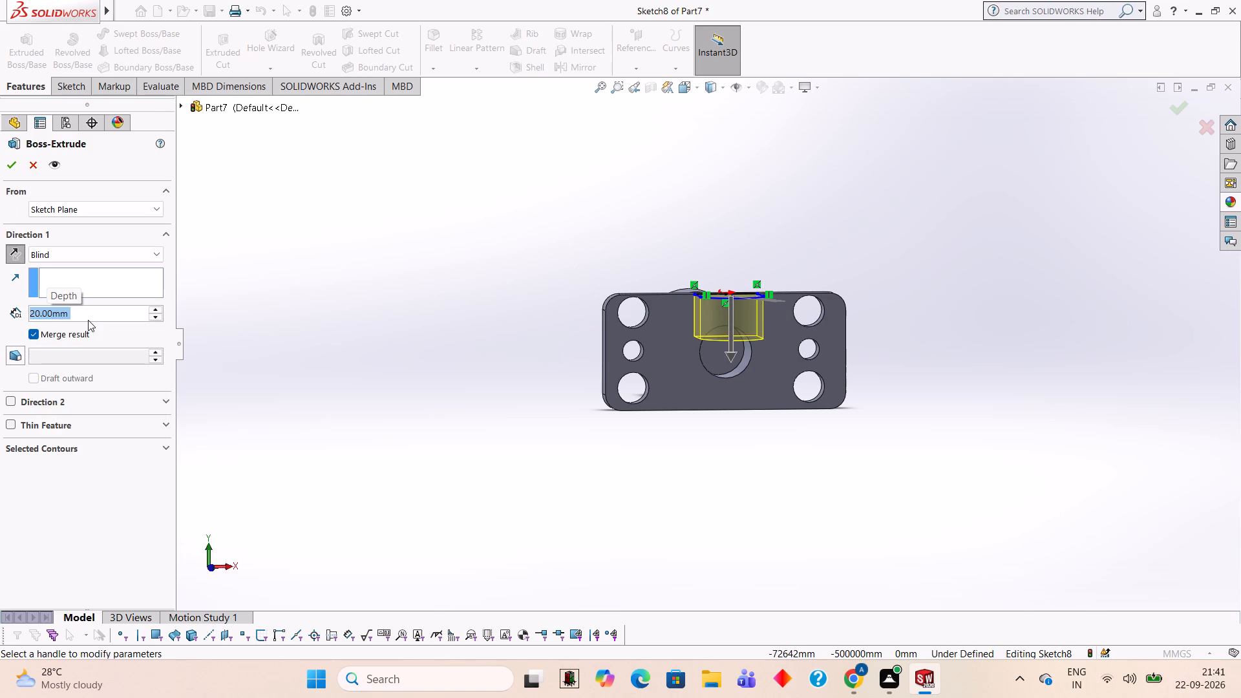
{"action": "type", "text": "15"}
{"action": "key", "text": "Return"}
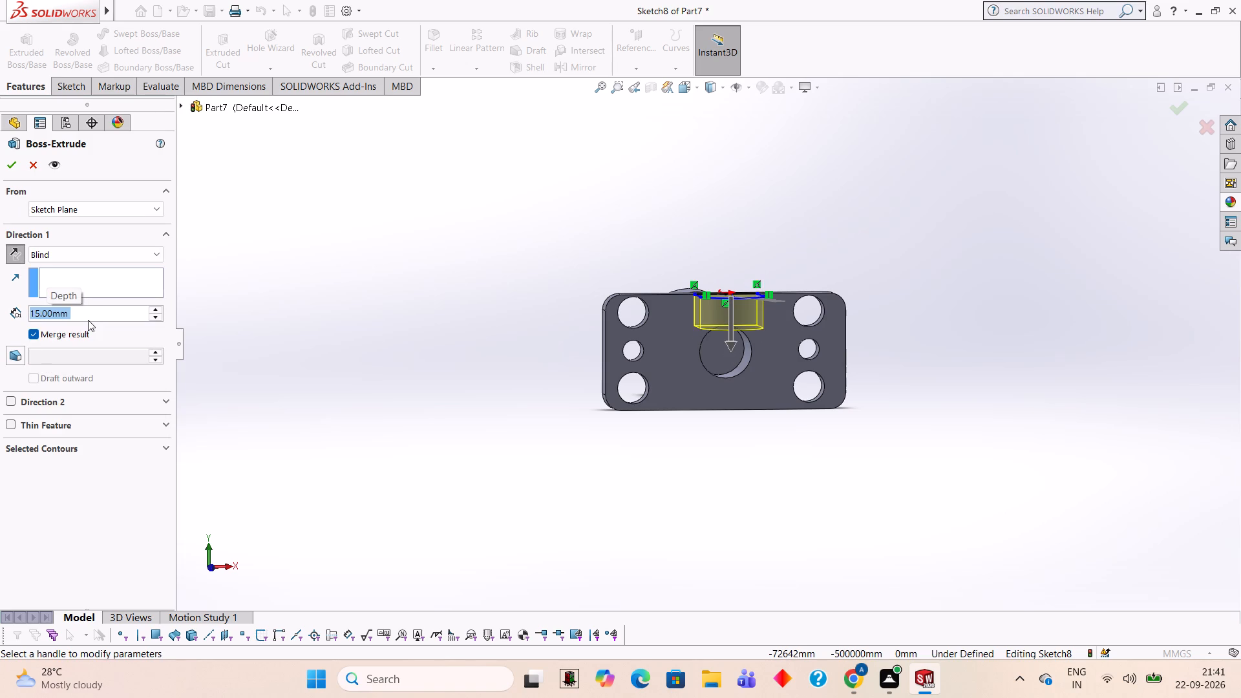
{"action": "type", "text": "10"}
{"action": "key", "text": "Return"}
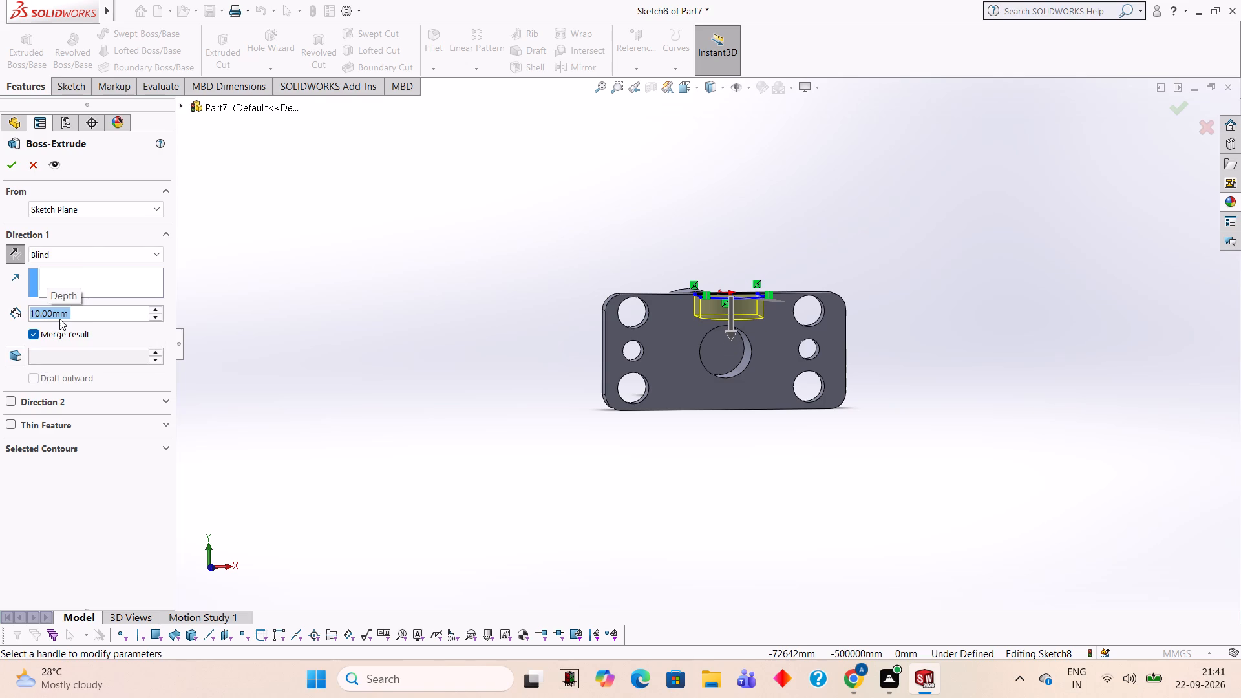
{"action": "left_click", "coordinate": [20, 170]}
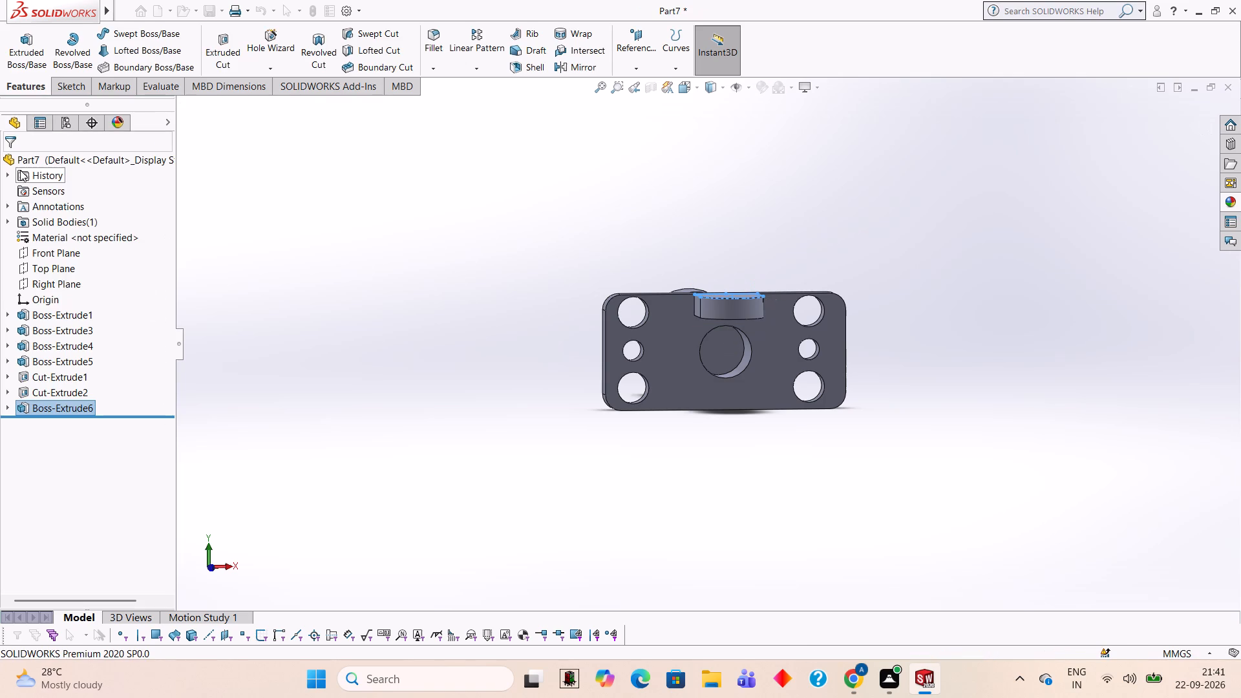
{"action": "left_click", "coordinate": [1065, 354]}
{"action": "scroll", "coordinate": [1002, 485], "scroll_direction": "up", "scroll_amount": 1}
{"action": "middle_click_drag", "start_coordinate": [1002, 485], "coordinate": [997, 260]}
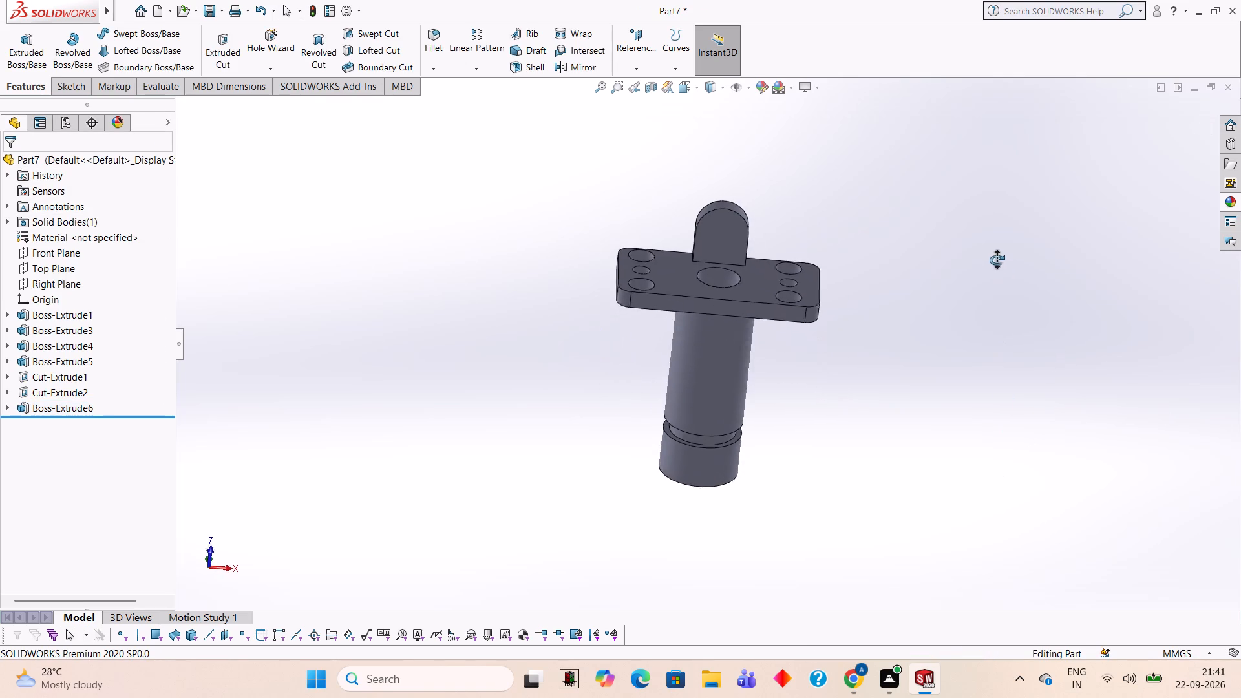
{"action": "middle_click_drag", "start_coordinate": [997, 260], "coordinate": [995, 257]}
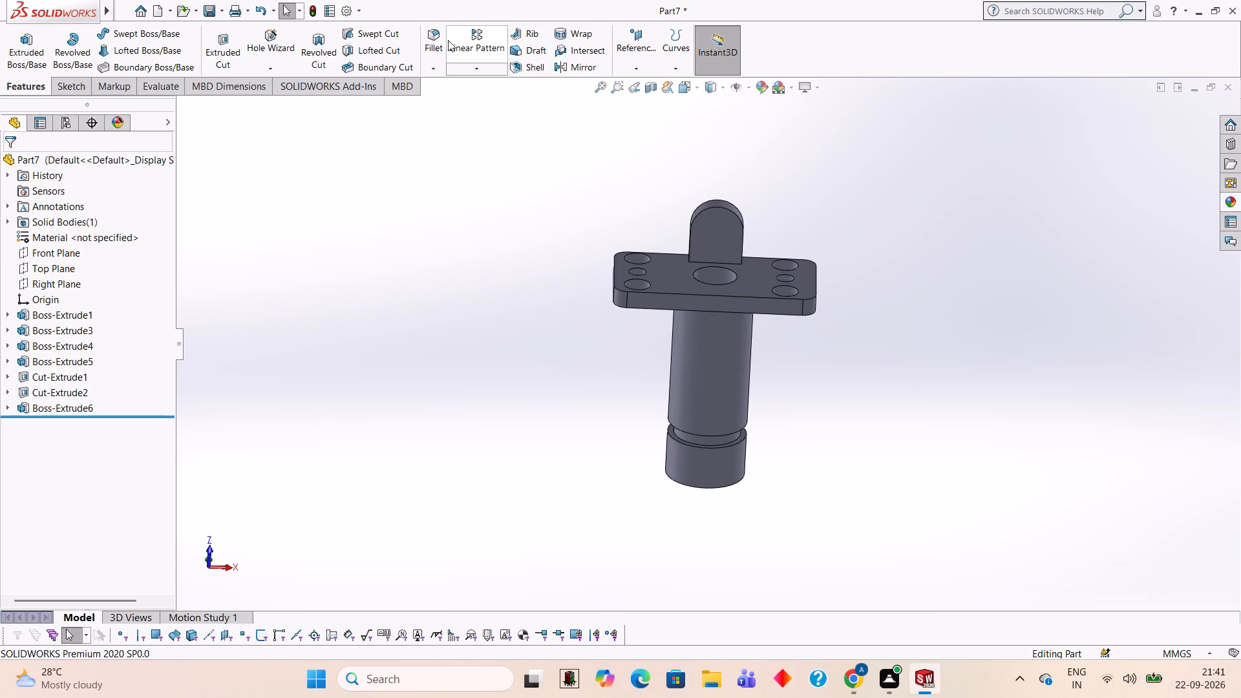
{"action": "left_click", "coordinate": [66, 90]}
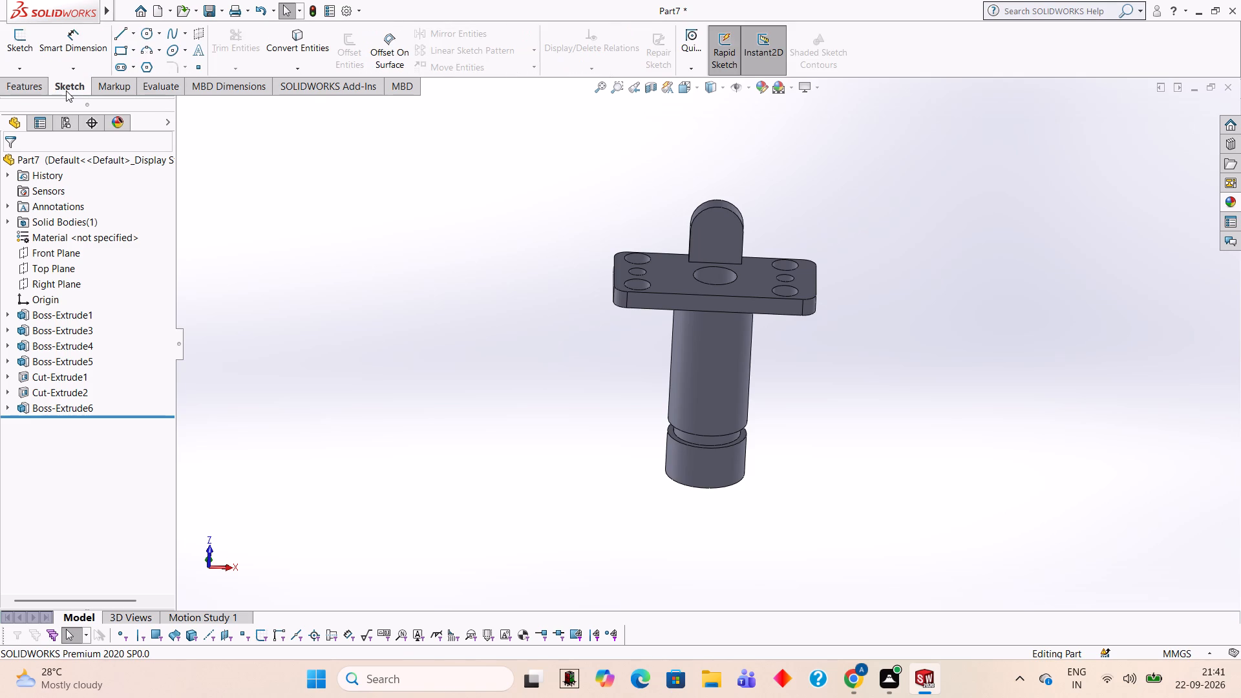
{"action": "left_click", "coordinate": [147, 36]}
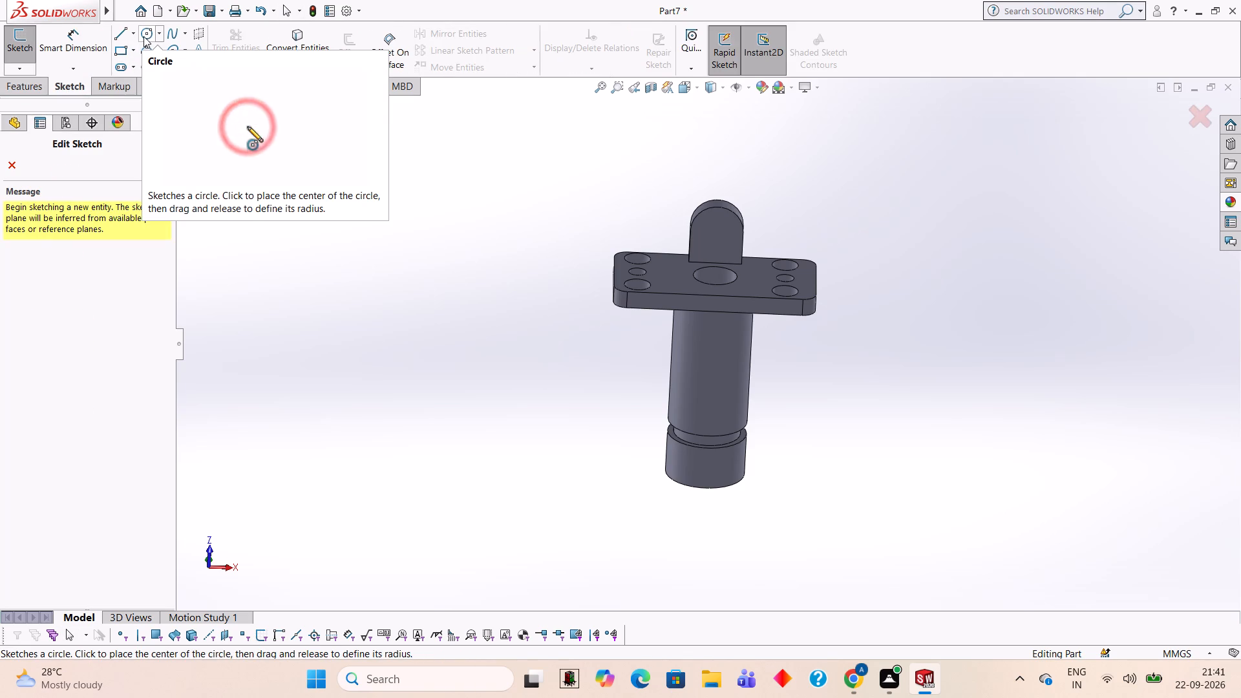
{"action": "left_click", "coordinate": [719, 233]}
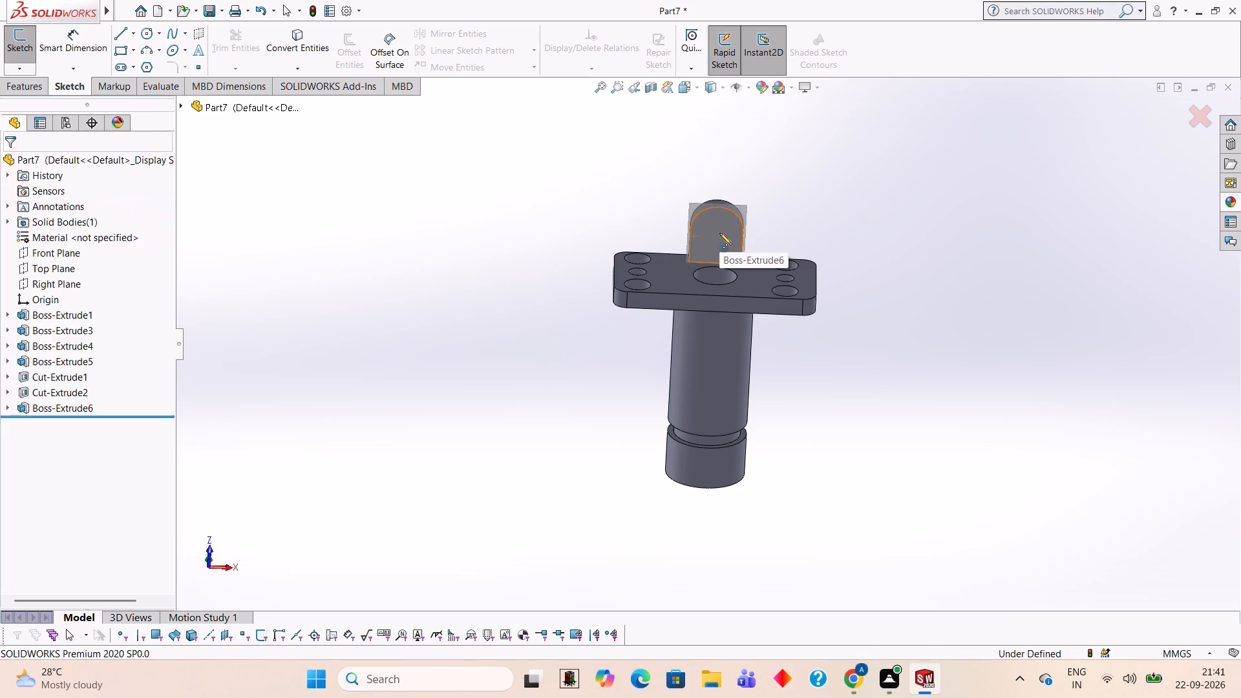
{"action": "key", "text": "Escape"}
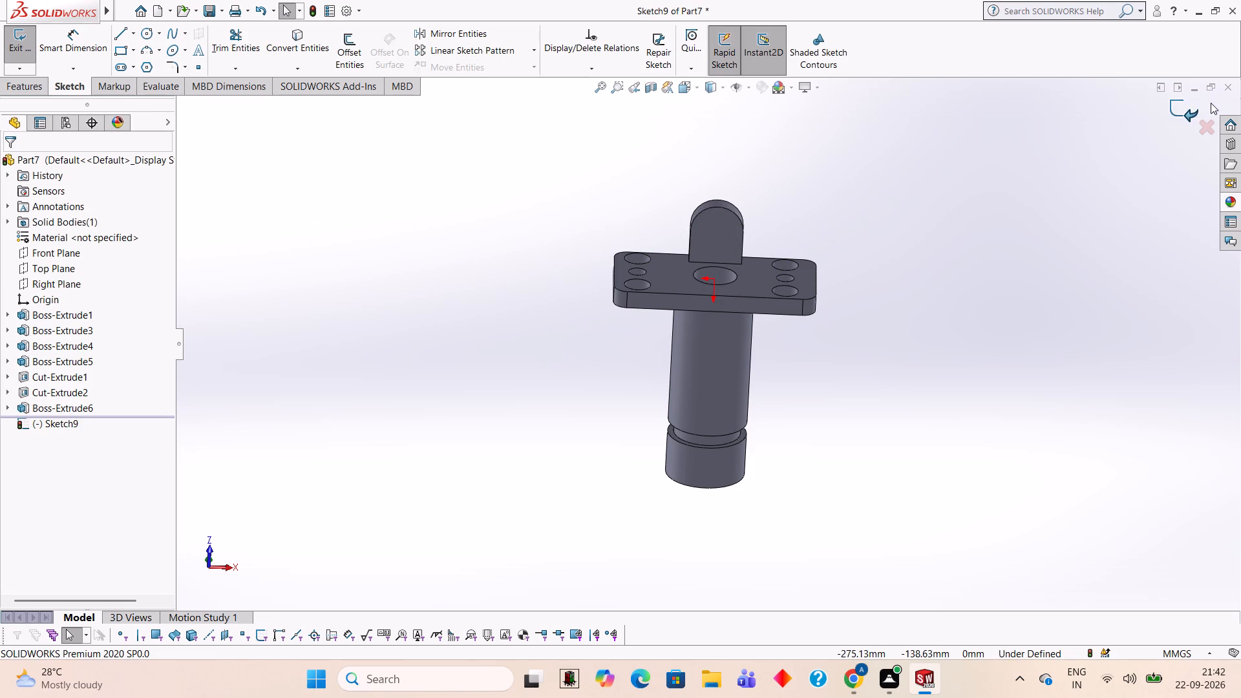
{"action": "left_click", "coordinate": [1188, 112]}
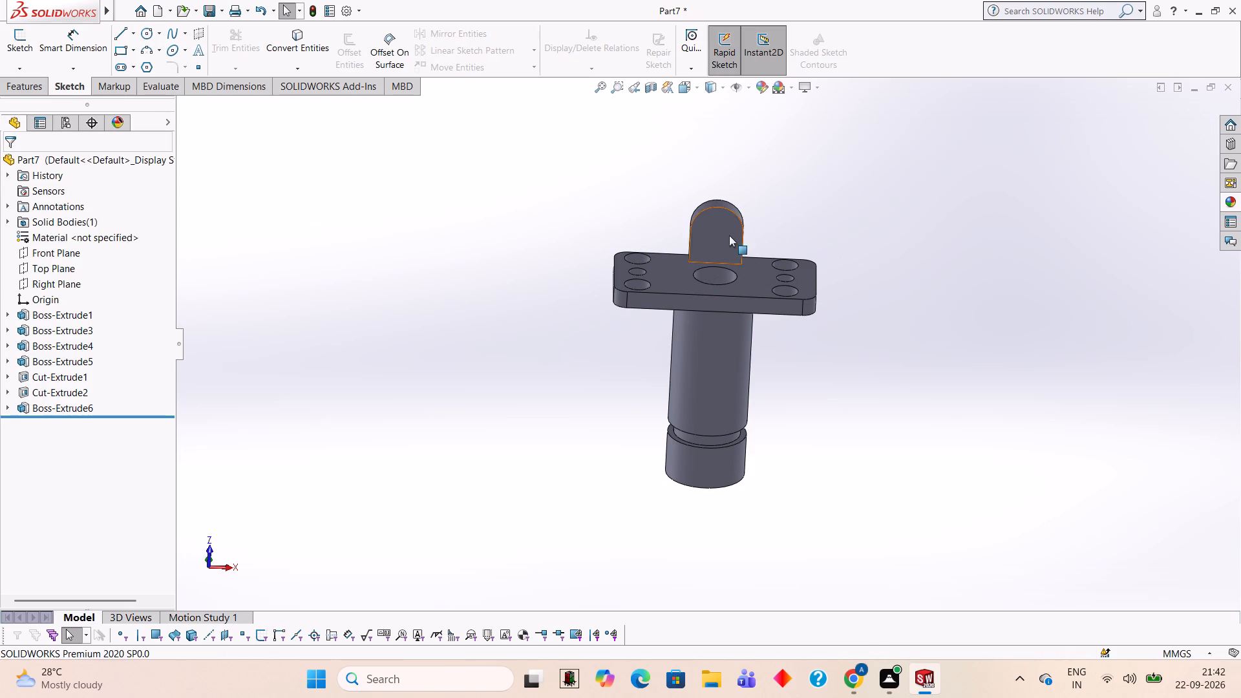
Start a sketch on the flat front face of the round-ended lug, viewed face-on.
{"action": "left_click", "coordinate": [725, 235]}
{"action": "left_click", "coordinate": [780, 201]}
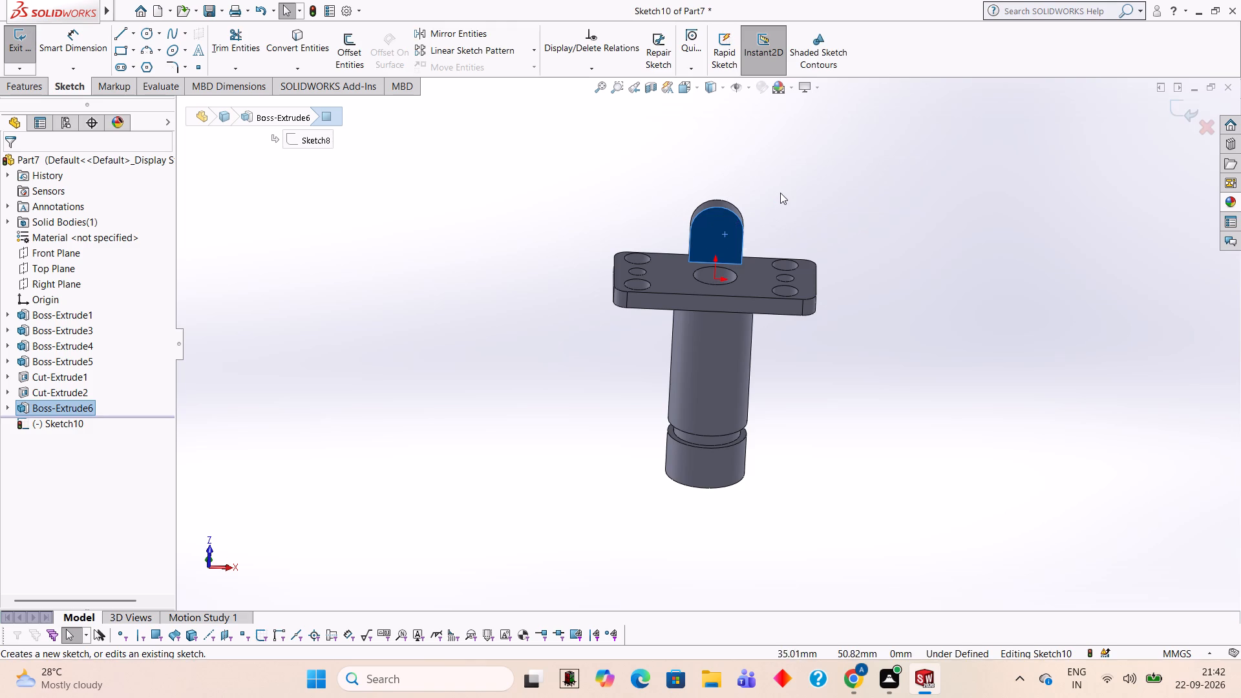
{"action": "key", "text": "ctrl+8"}
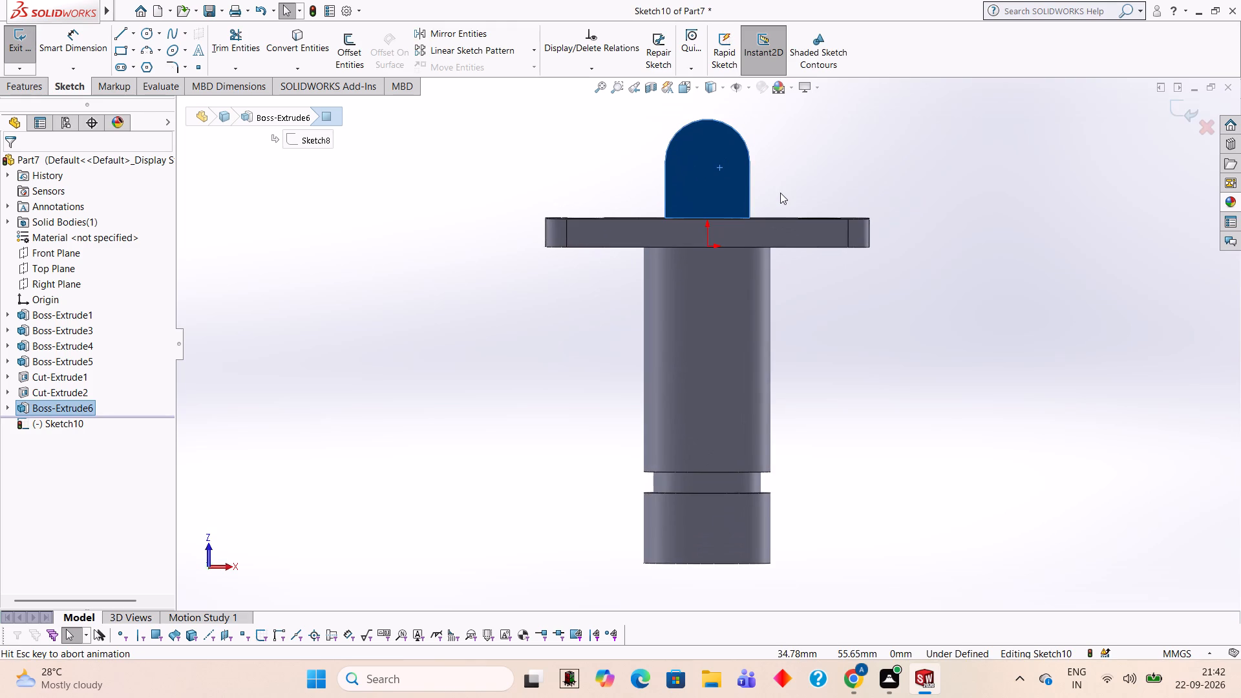
{"action": "scroll", "coordinate": [833, 191], "scroll_direction": "up", "scroll_amount": 1}
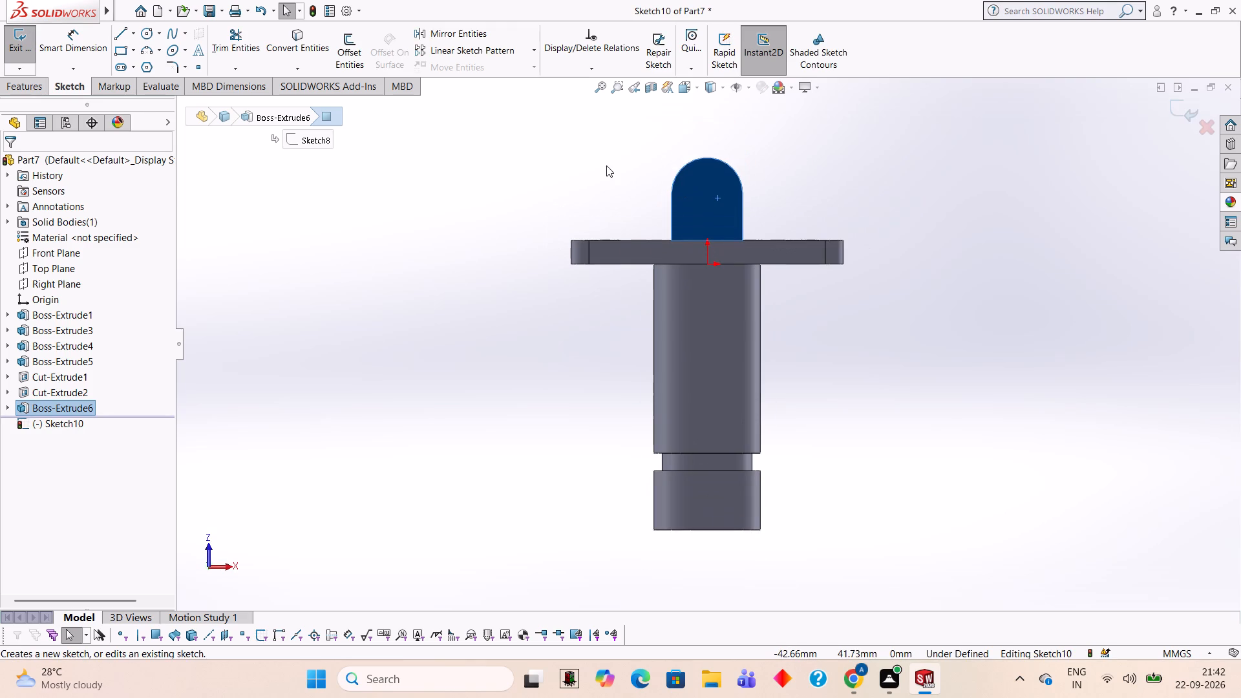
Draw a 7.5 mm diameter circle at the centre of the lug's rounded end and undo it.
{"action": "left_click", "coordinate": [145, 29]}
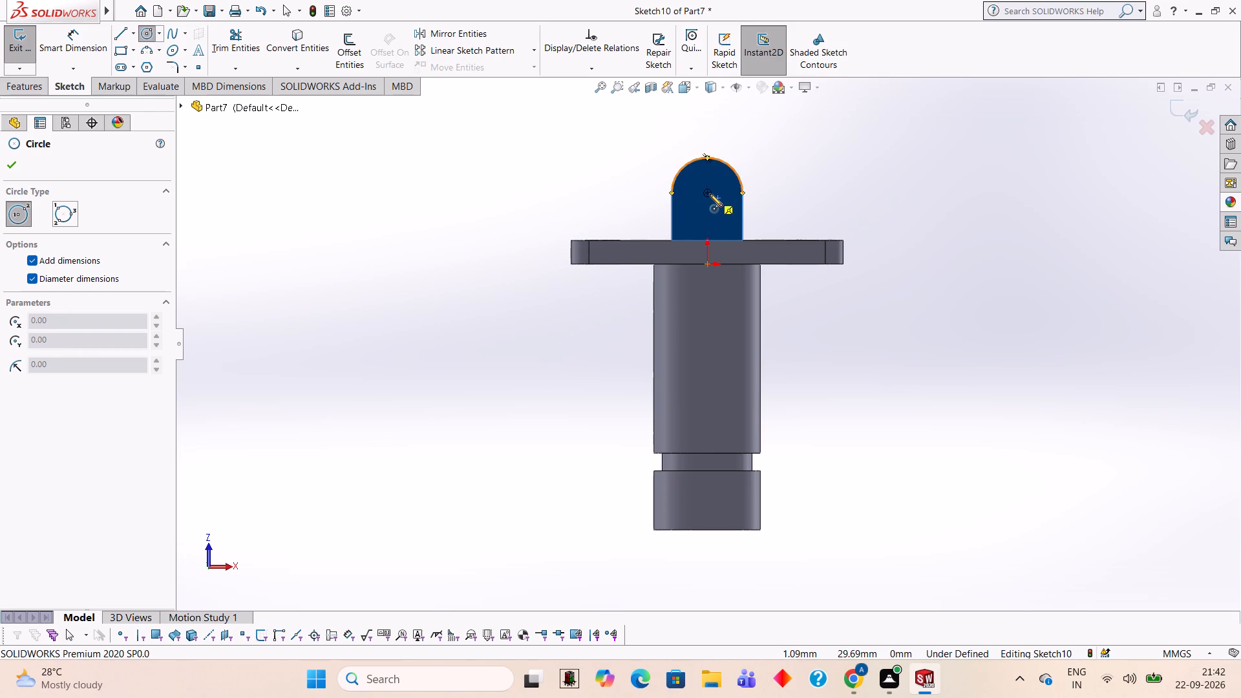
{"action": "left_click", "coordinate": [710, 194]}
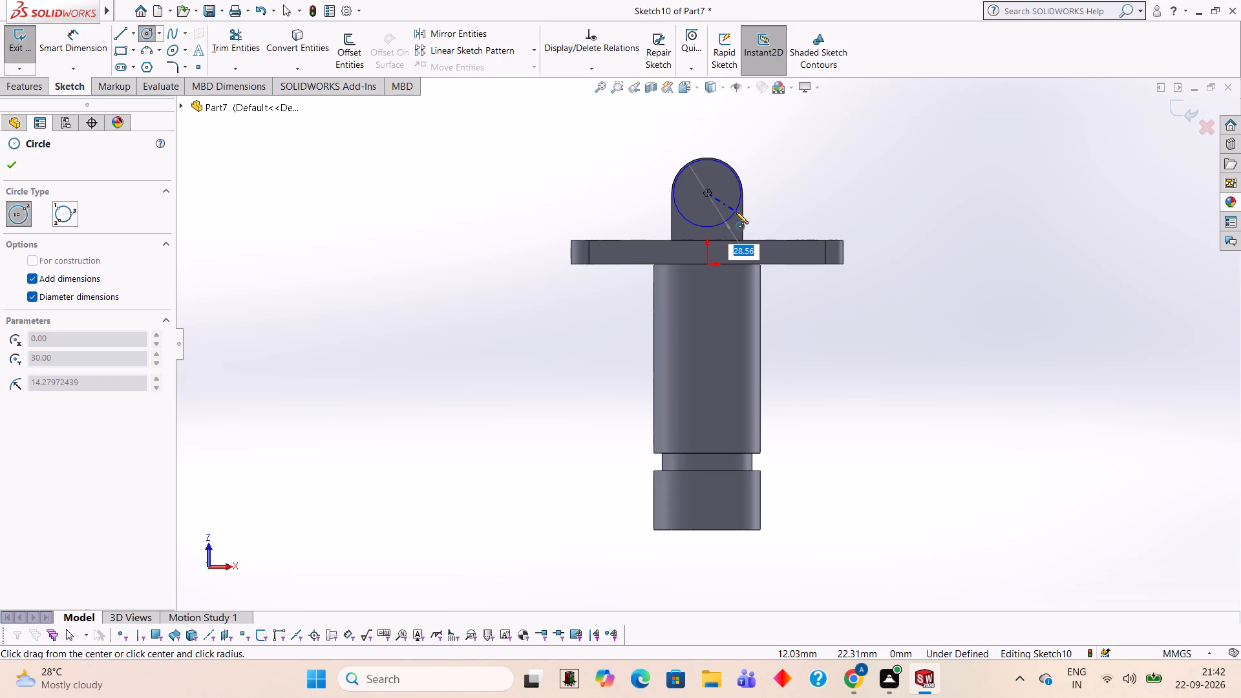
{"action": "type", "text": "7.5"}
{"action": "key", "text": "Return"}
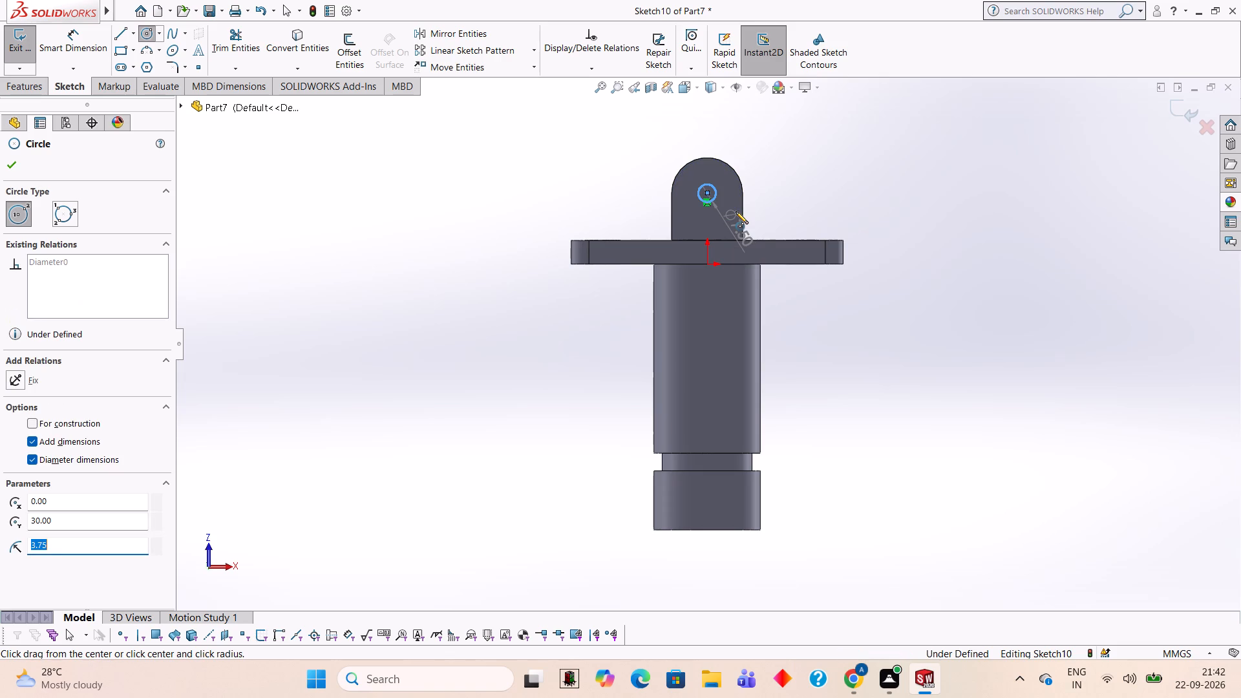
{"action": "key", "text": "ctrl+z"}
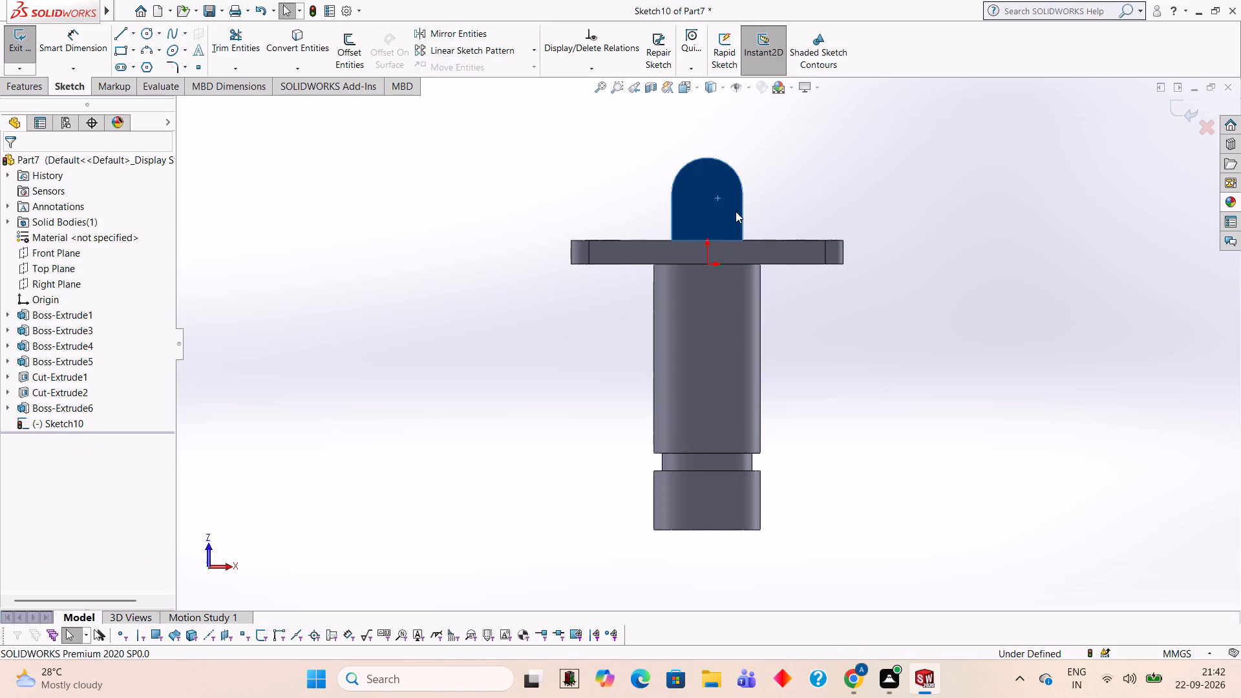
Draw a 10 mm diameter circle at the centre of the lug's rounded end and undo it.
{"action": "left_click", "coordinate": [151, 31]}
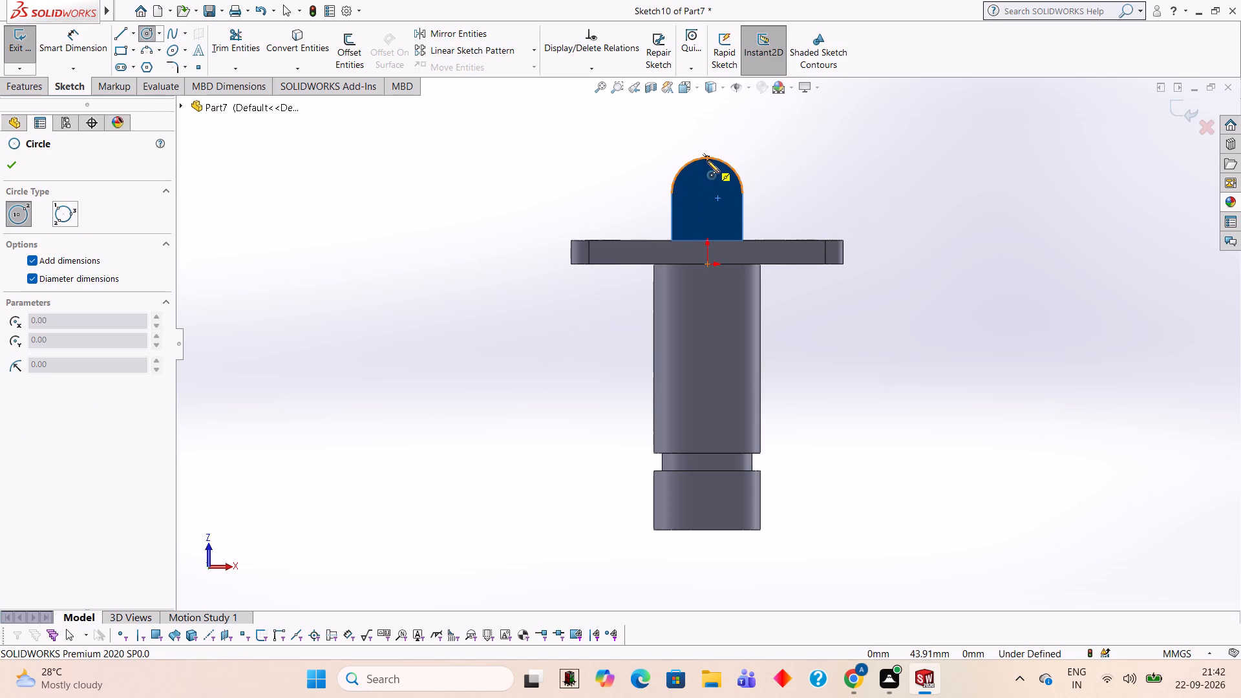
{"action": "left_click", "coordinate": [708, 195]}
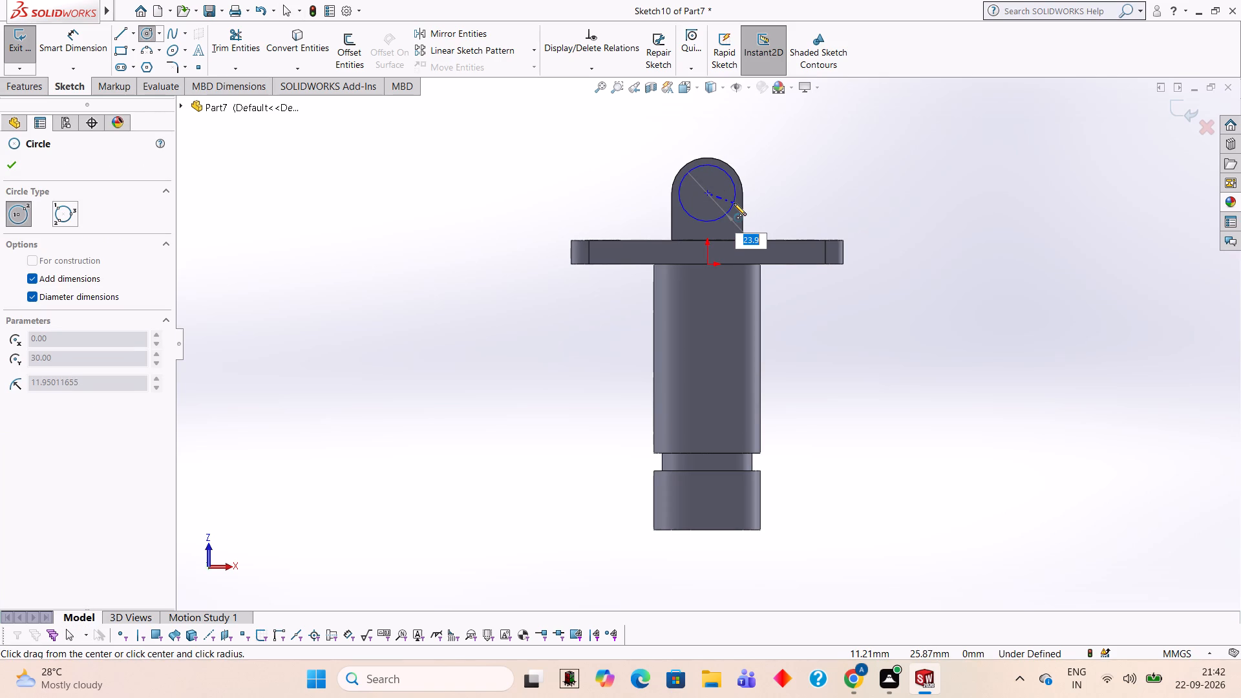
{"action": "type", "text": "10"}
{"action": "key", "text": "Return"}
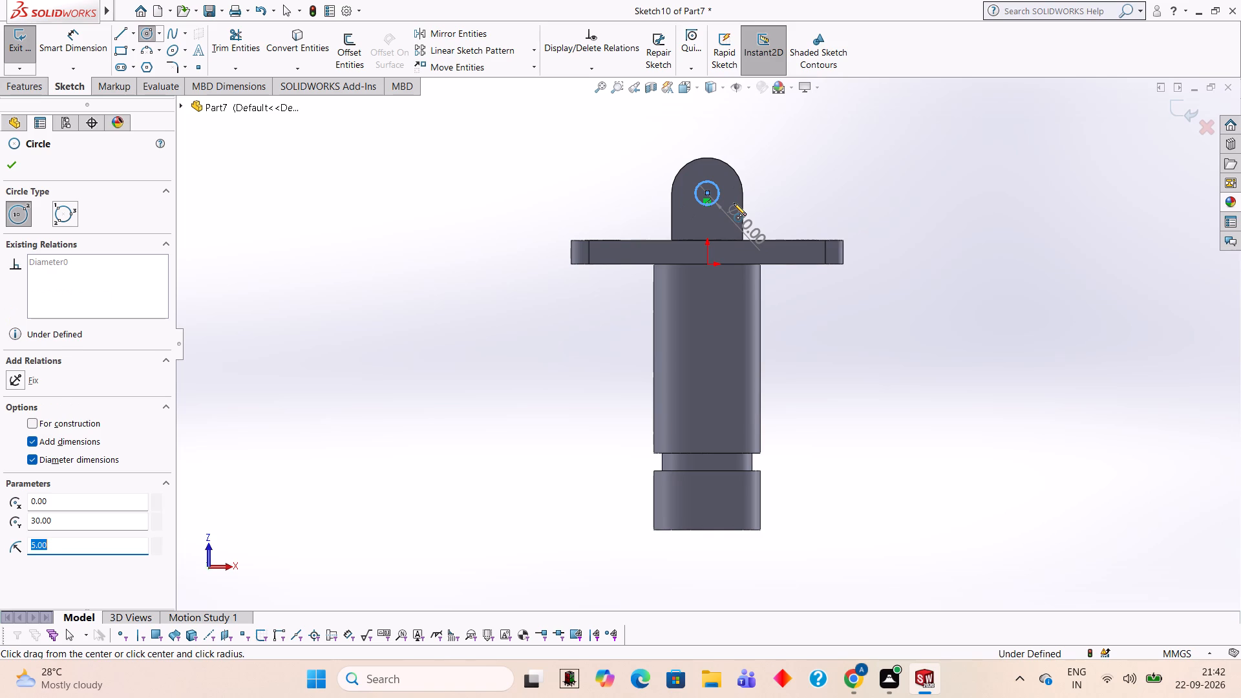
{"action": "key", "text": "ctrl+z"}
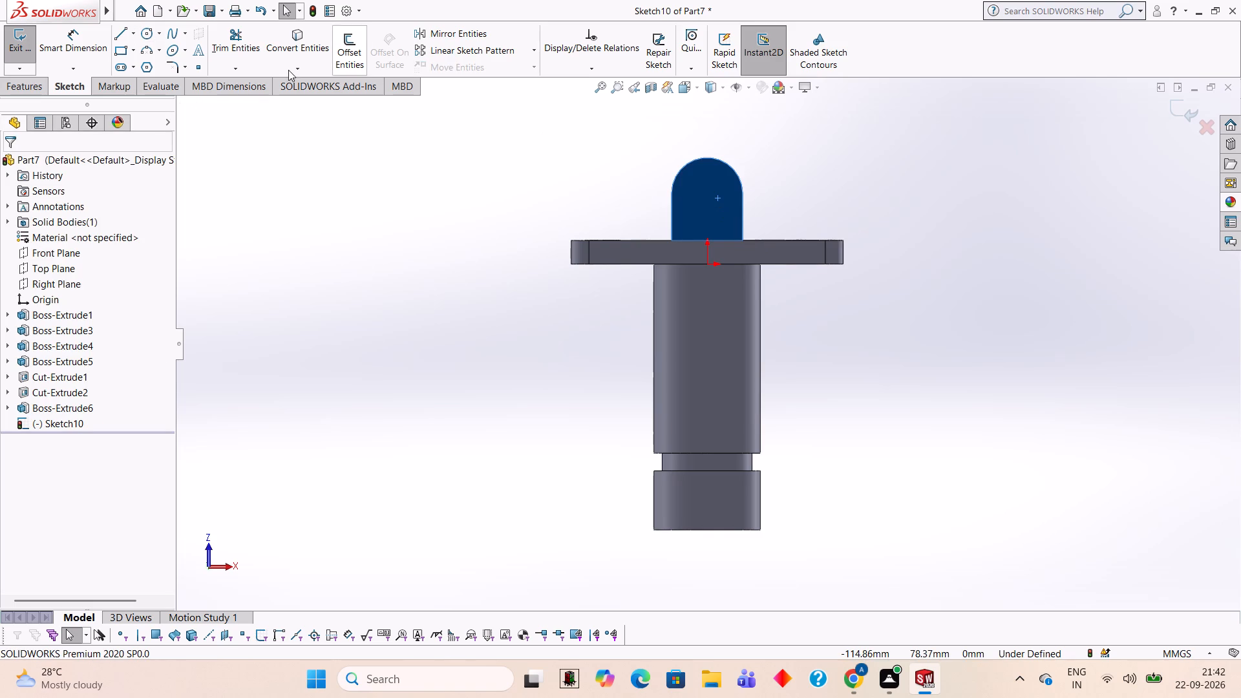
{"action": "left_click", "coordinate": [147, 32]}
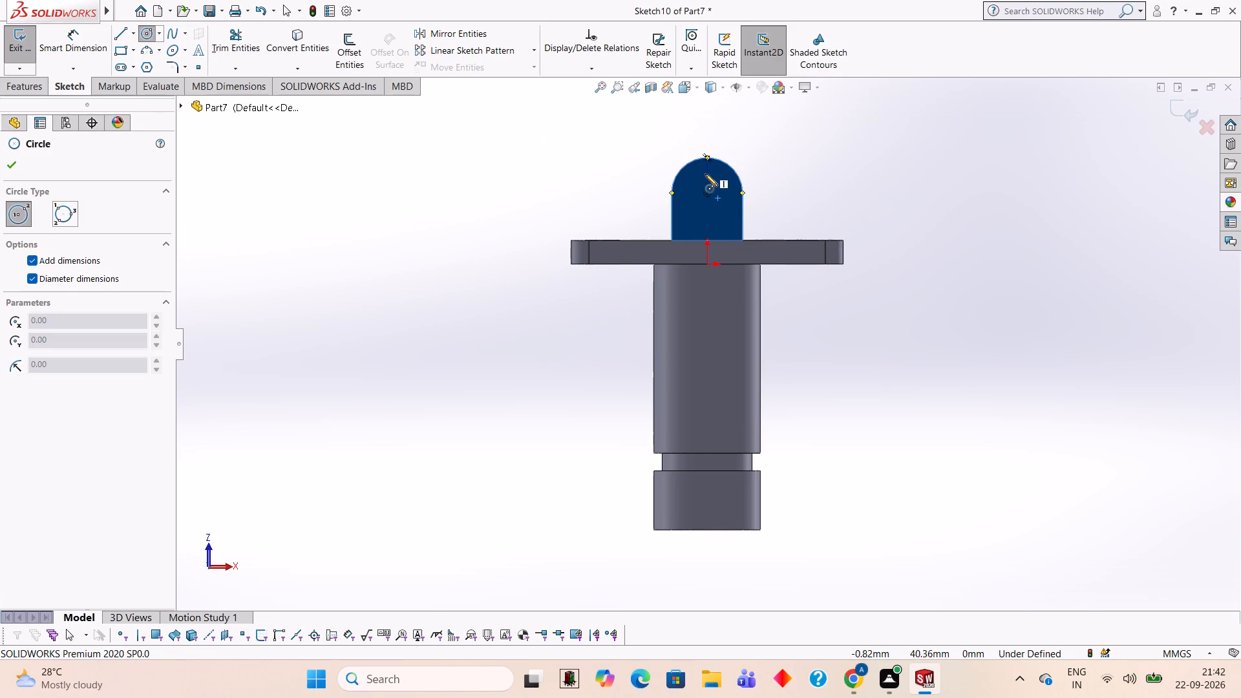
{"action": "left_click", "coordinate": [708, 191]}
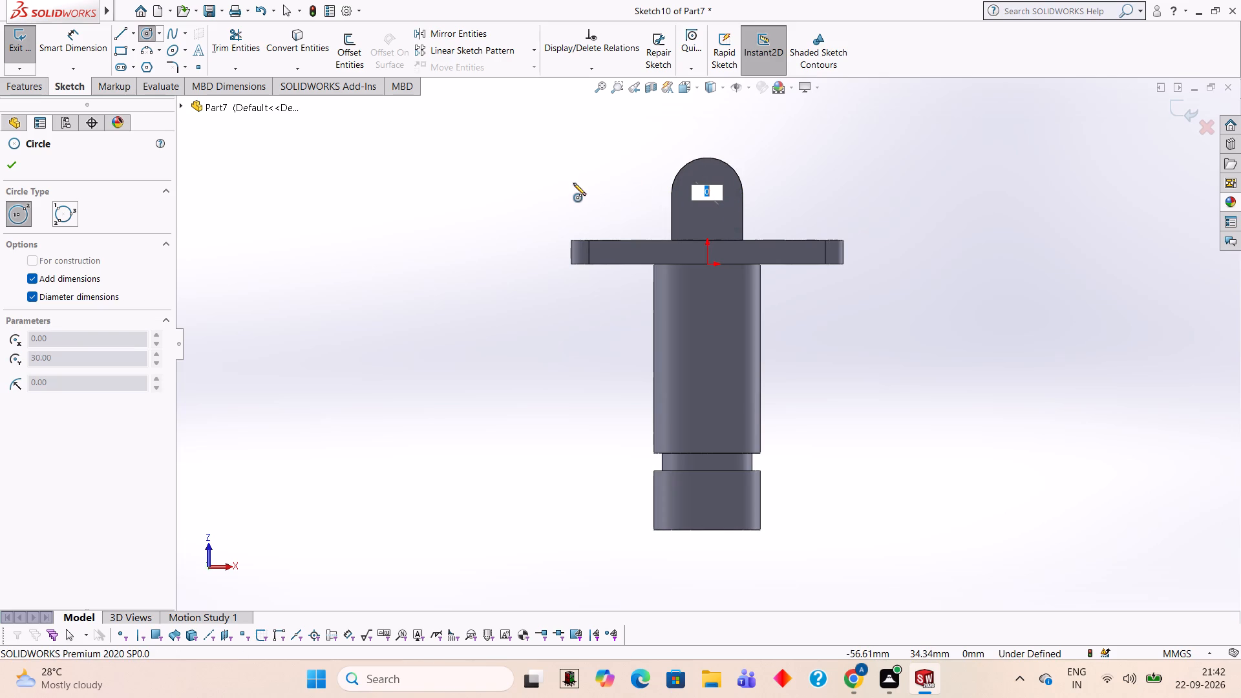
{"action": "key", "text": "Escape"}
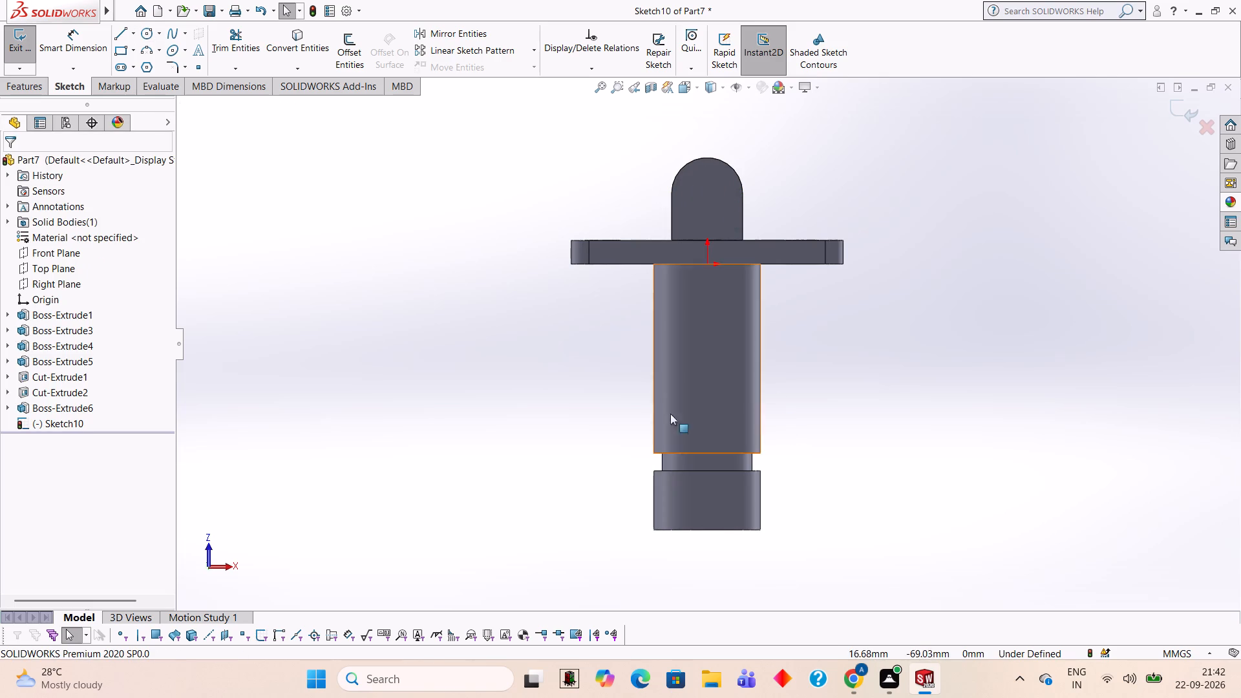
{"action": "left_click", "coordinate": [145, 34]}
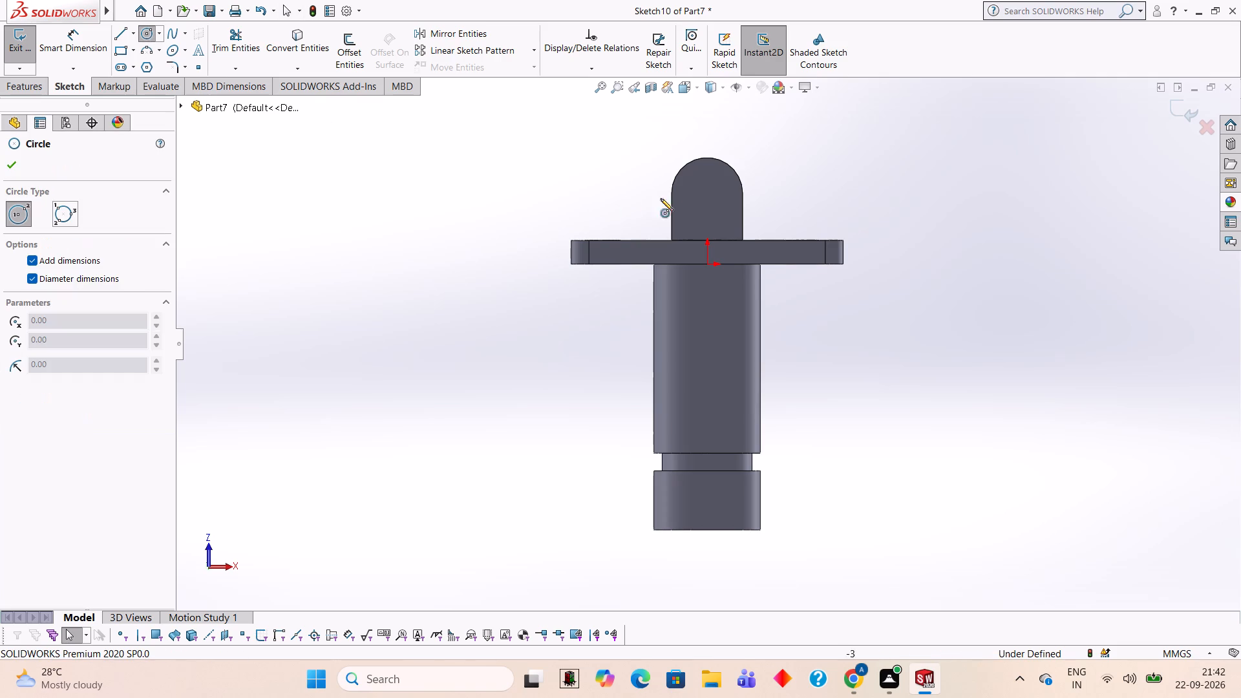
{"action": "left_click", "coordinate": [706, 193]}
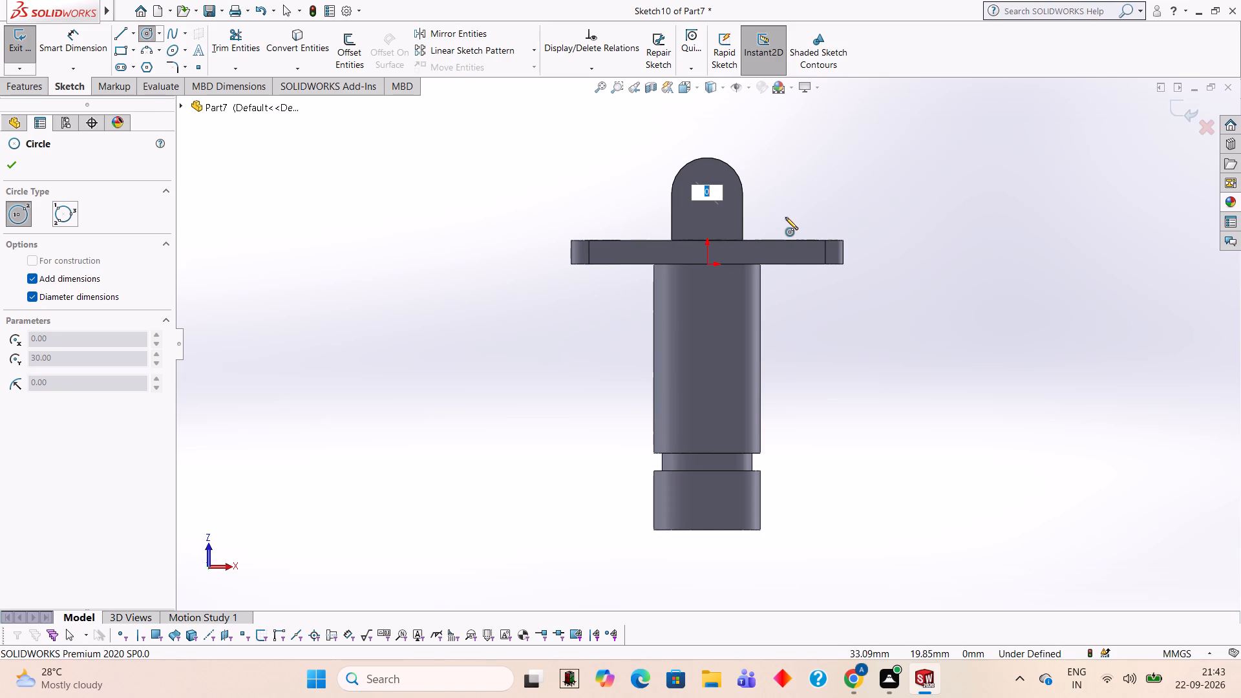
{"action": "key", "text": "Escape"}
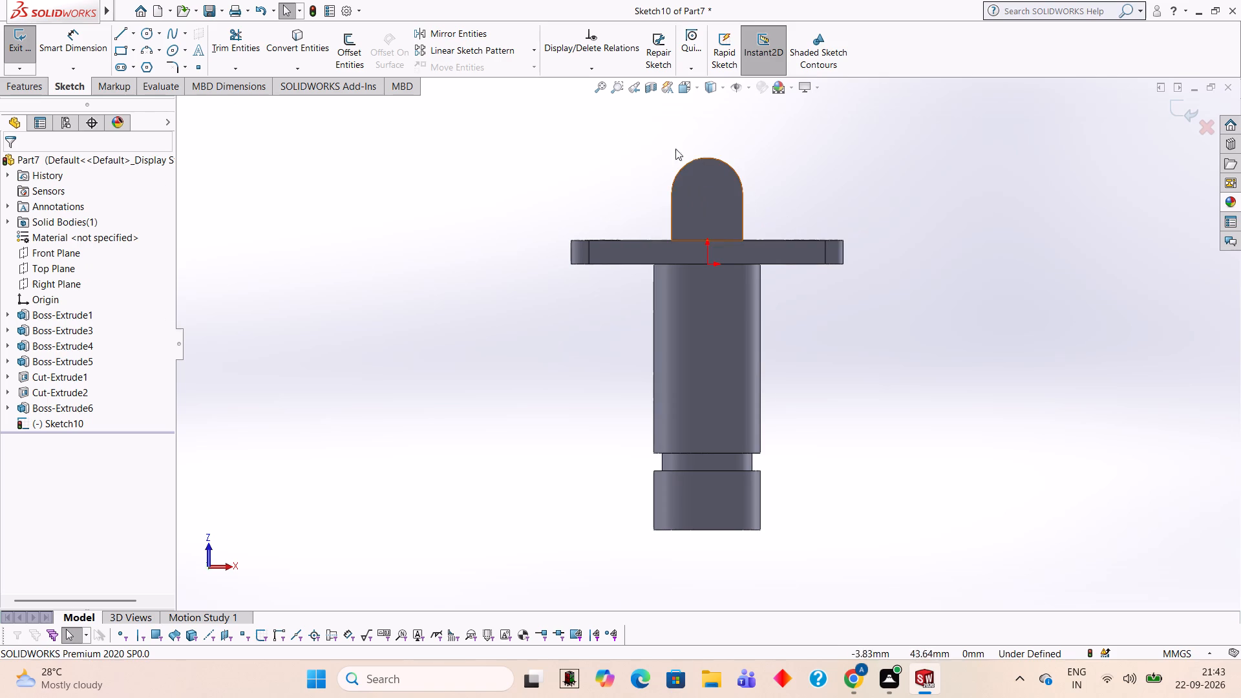
Draw a circle about 20.6 mm in diameter, centred on the arc centre of the lug's rounded end.
{"action": "left_click", "coordinate": [142, 38]}
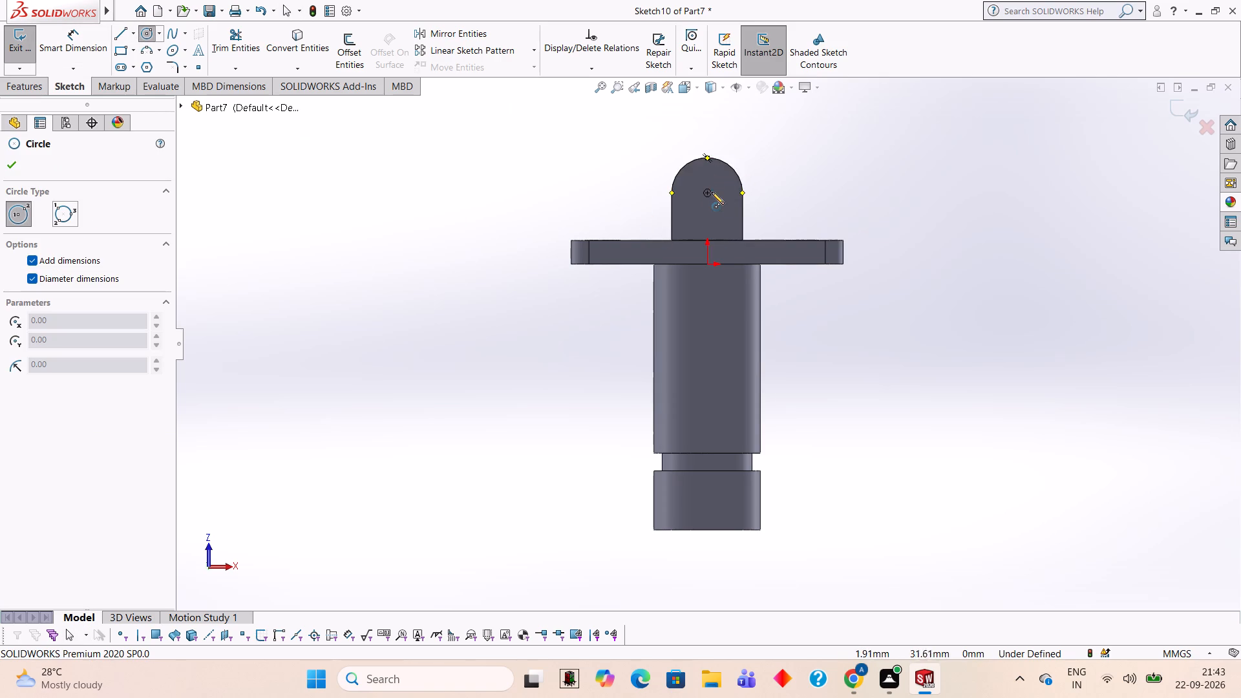
{"action": "left_click", "coordinate": [706, 192]}
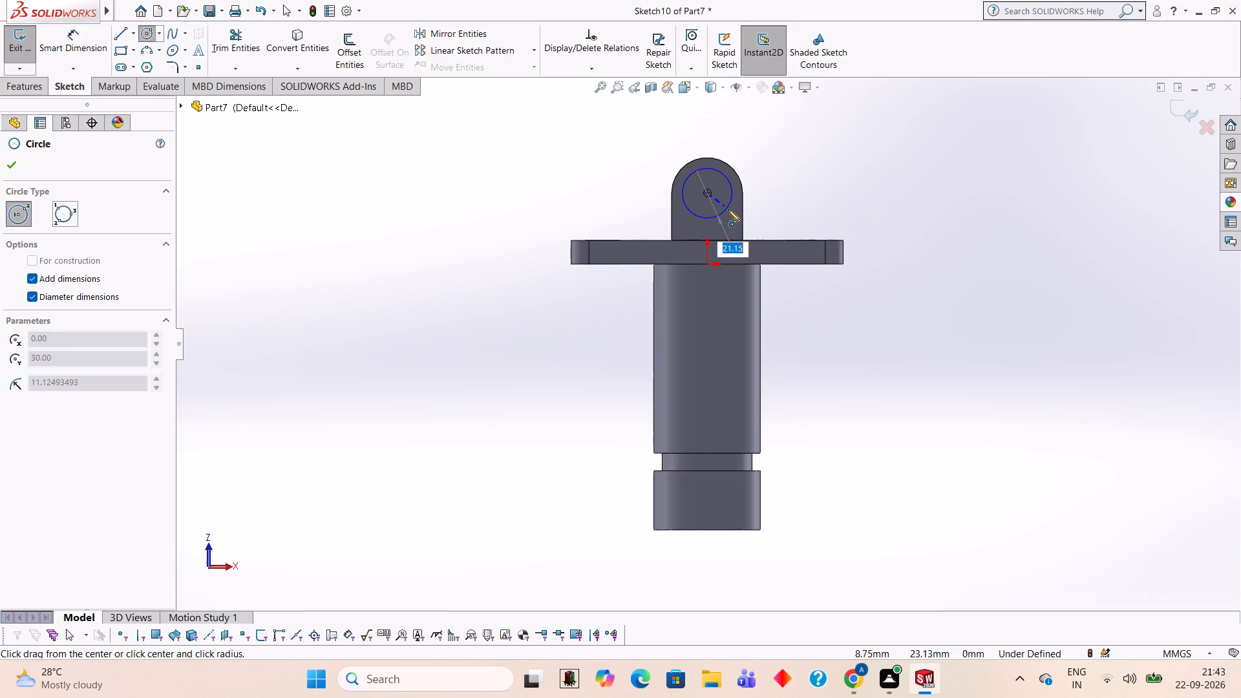
{"action": "left_click", "coordinate": [725, 209]}
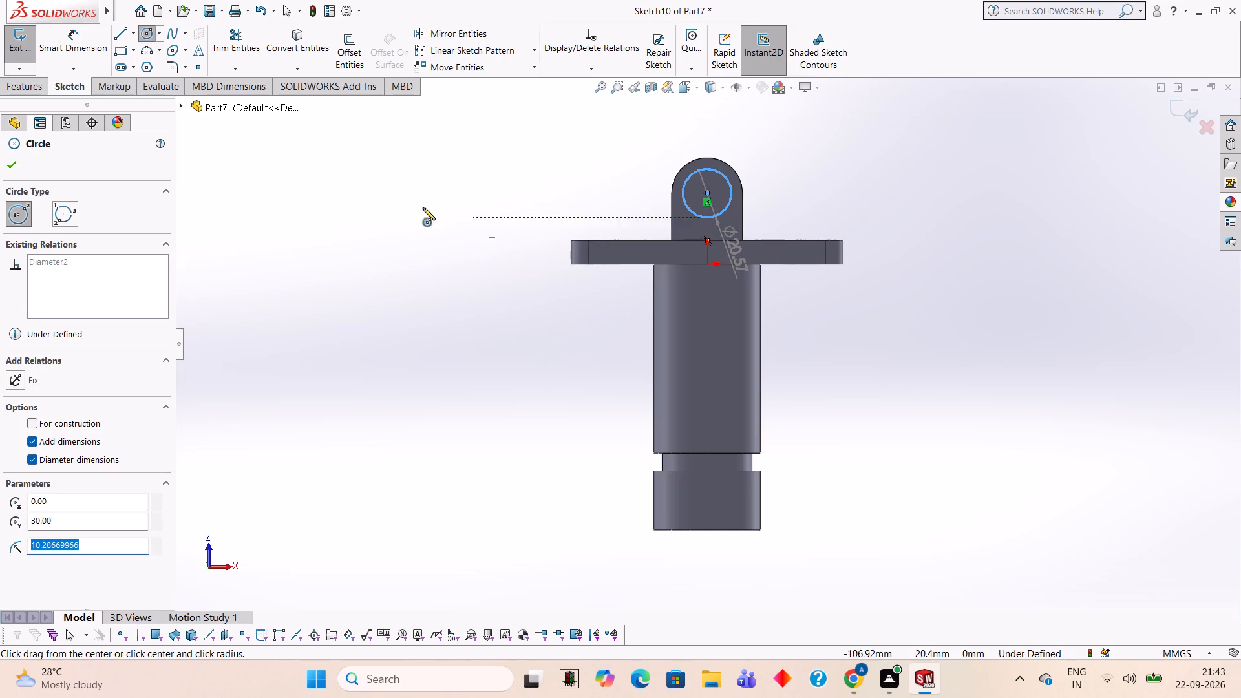
Cut-extrude the circle as a 10 mm blind cut through the lug's thickness.
{"action": "left_click", "coordinate": [23, 94]}
{"action": "left_click", "coordinate": [231, 40]}
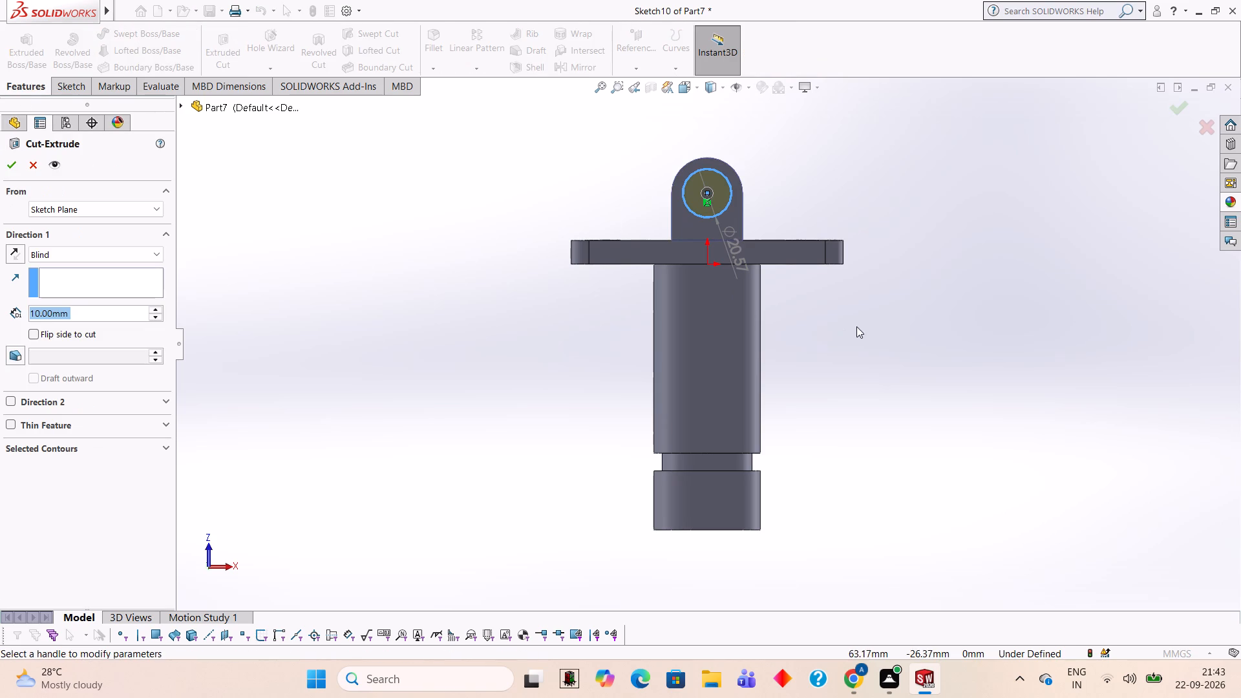
{"action": "middle_click_drag", "start_coordinate": [856, 326], "coordinate": [865, 419]}
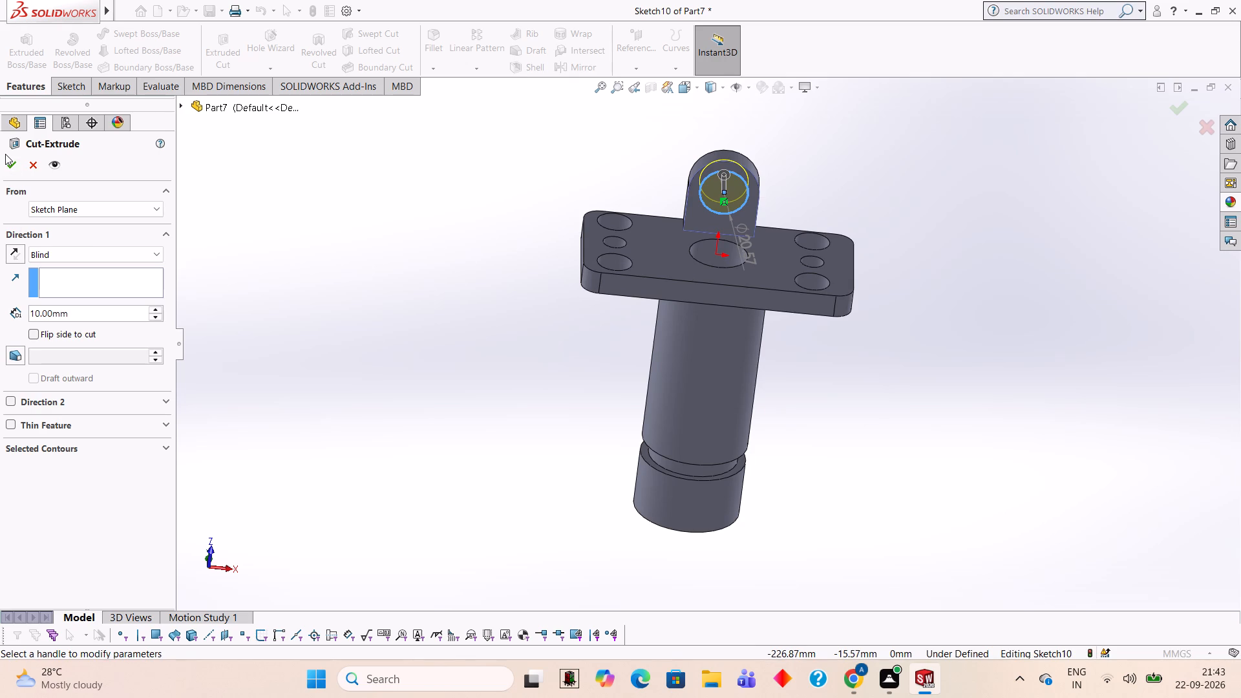
{"action": "left_click", "coordinate": [5, 154]}
{"action": "left_click_drag", "start_coordinate": [11, 158], "coordinate": [25, 176]}
{"action": "left_click", "coordinate": [14, 171]}
{"action": "left_click", "coordinate": [283, 264]}
Examine the model from several directions, including the lug hole, the plate's holes and the grooved cylinder.
{"action": "scroll", "coordinate": [533, 395], "scroll_direction": "up", "scroll_amount": 1}
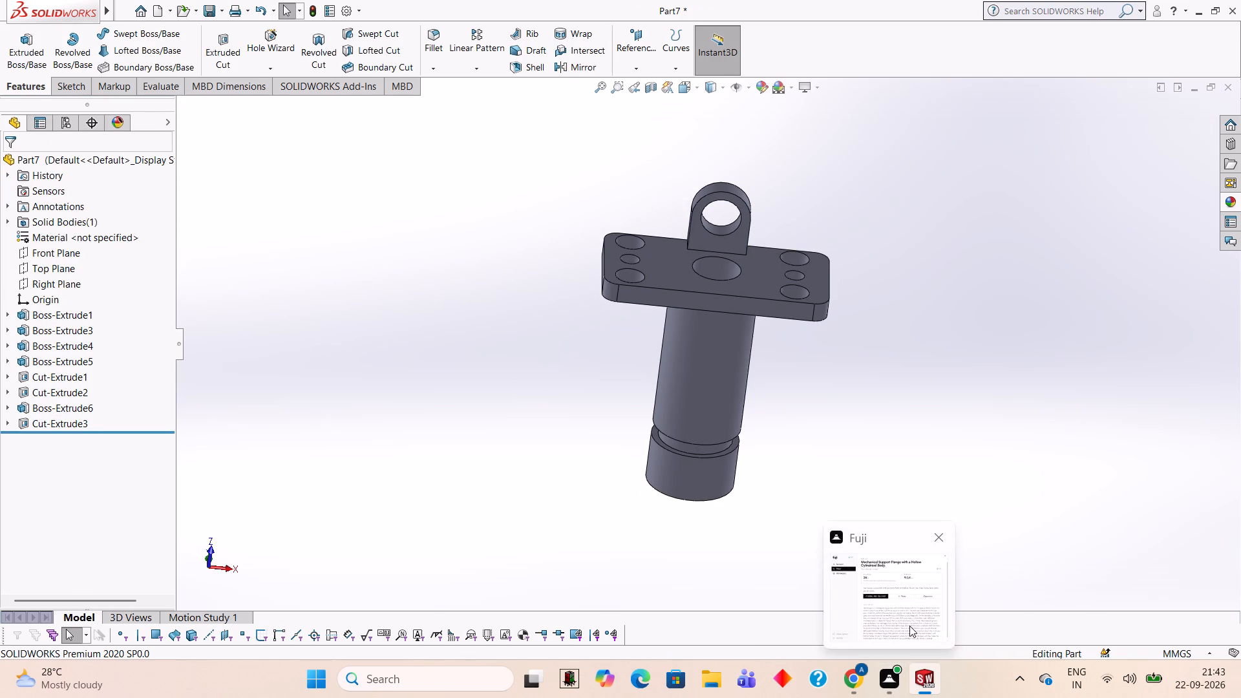
{"action": "middle_click_drag", "start_coordinate": [886, 416], "coordinate": [891, 369]}
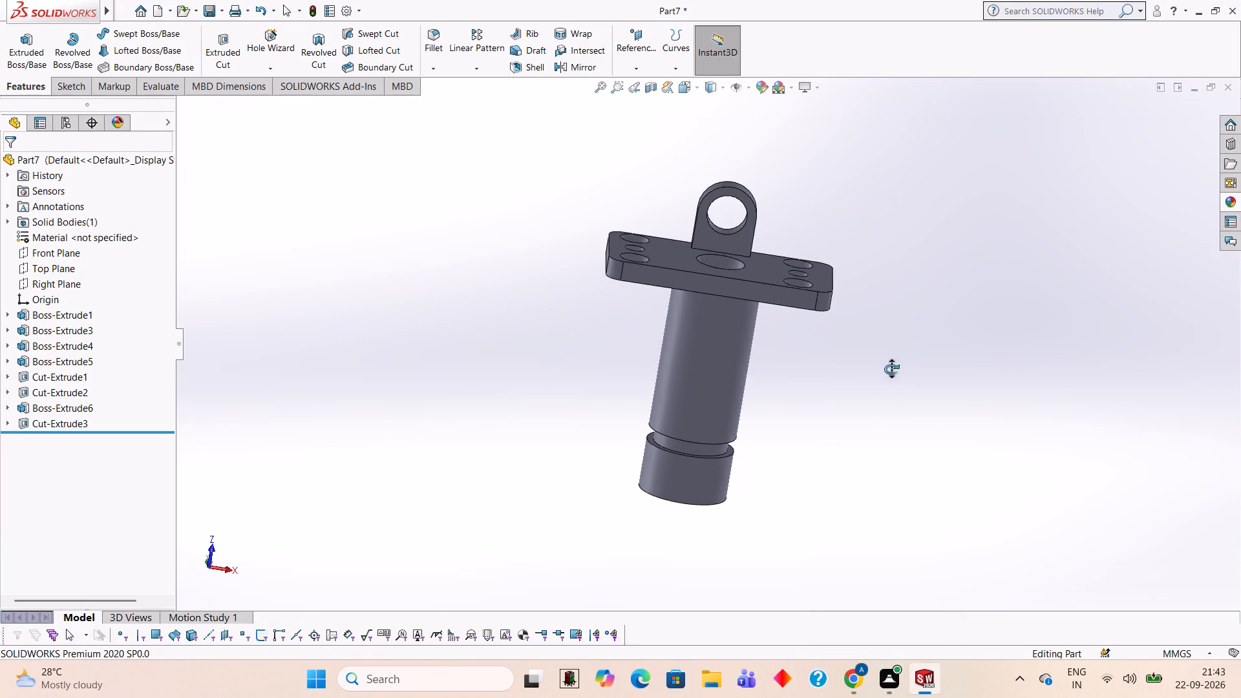
{"action": "middle_click_drag", "start_coordinate": [891, 369], "coordinate": [894, 360]}
{"action": "middle_click_drag", "start_coordinate": [876, 362], "coordinate": [870, 361]}
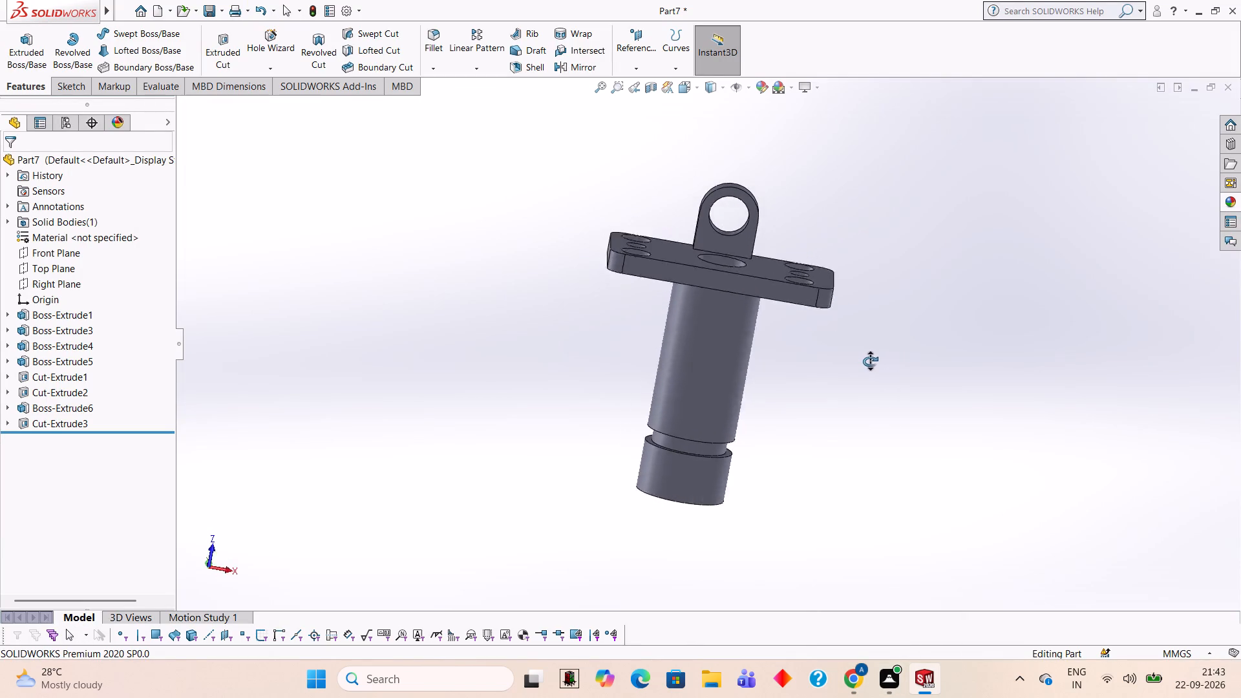
{"action": "middle_click_drag", "start_coordinate": [870, 361], "coordinate": [869, 362]}
{"action": "middle_click_drag", "start_coordinate": [874, 362], "coordinate": [875, 390]}
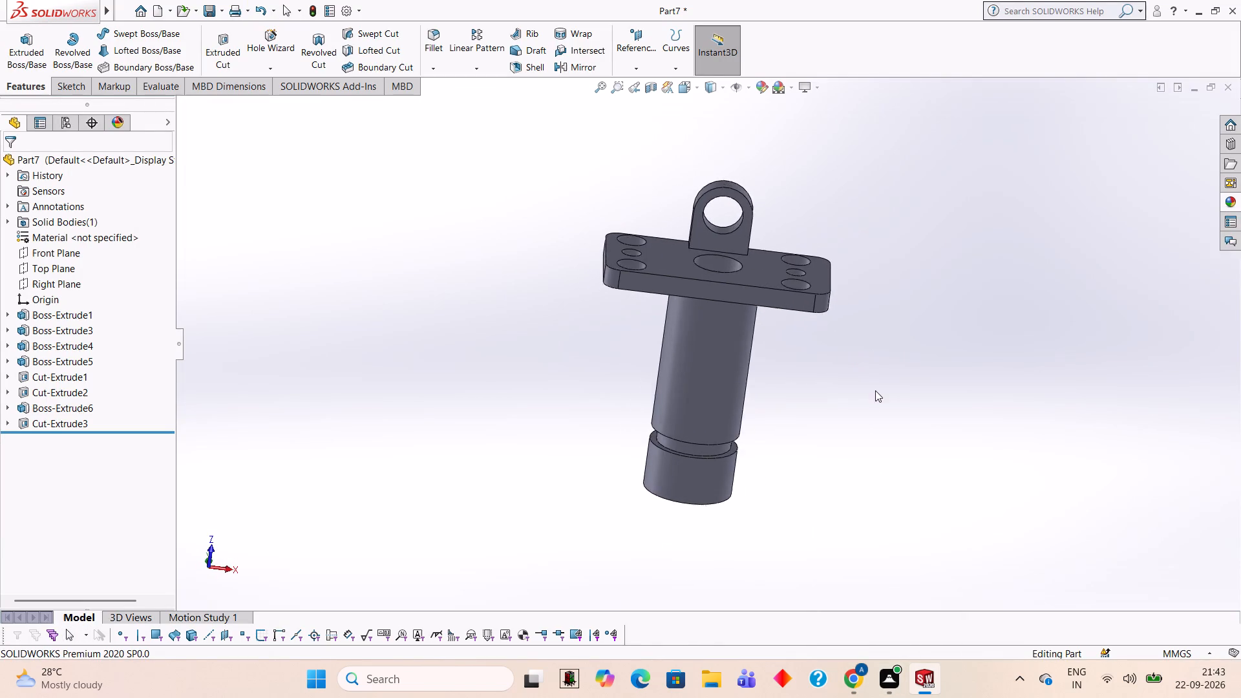
{"action": "scroll", "coordinate": [875, 390], "scroll_direction": "up", "scroll_amount": 1}
{"action": "middle_click_drag", "start_coordinate": [882, 463], "coordinate": [887, 451]}
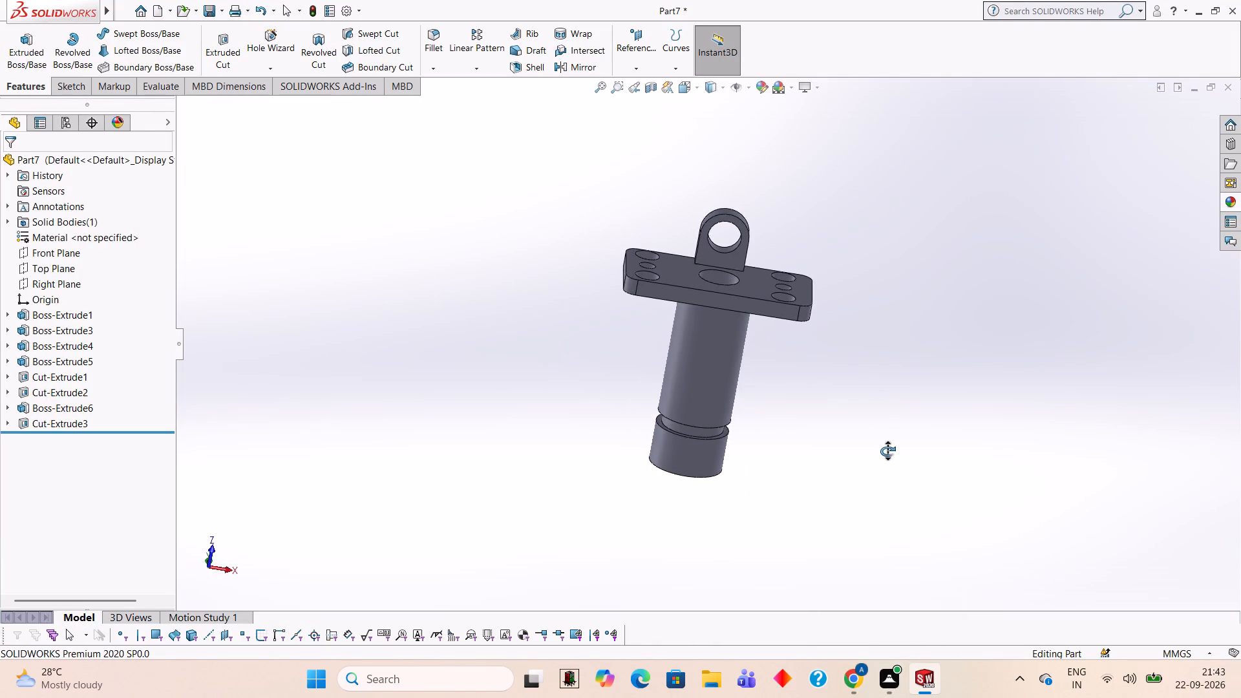
{"action": "middle_click_drag", "start_coordinate": [887, 451], "coordinate": [883, 435]}
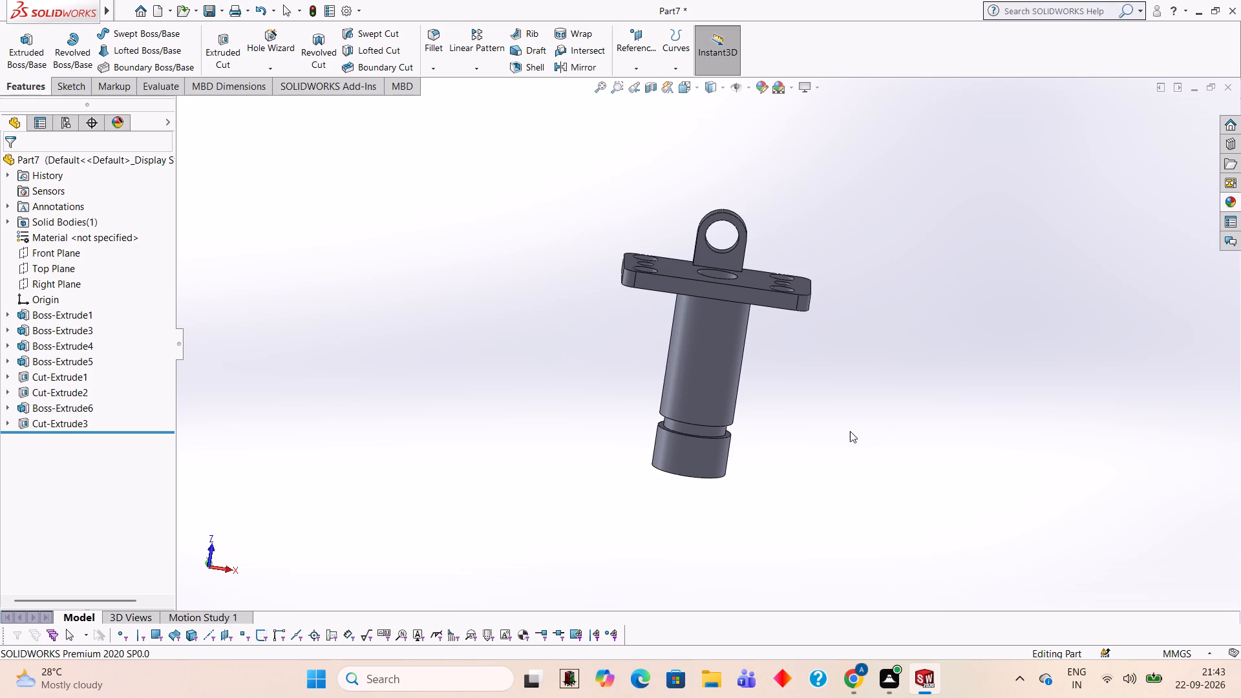
{"action": "middle_click", "coordinate": [836, 412]}
{"action": "scroll", "coordinate": [833, 406], "scroll_direction": "up", "scroll_amount": 1}
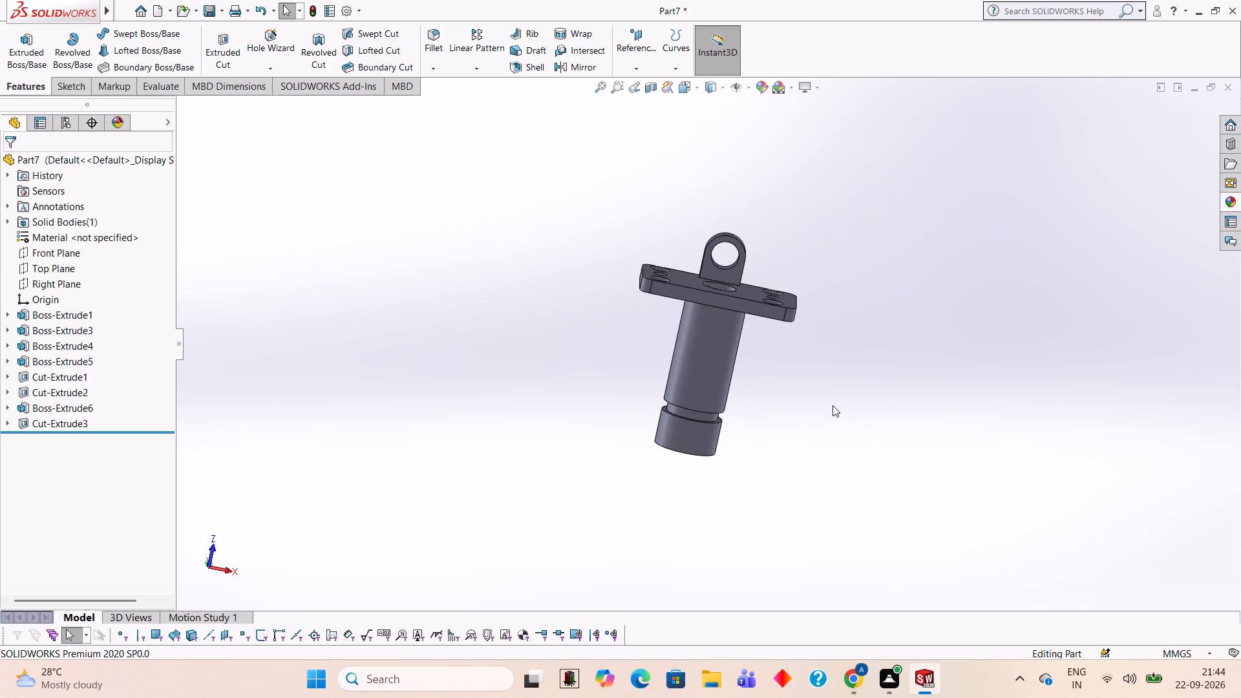
{"action": "middle_click_drag", "start_coordinate": [833, 405], "coordinate": [1116, 377]}
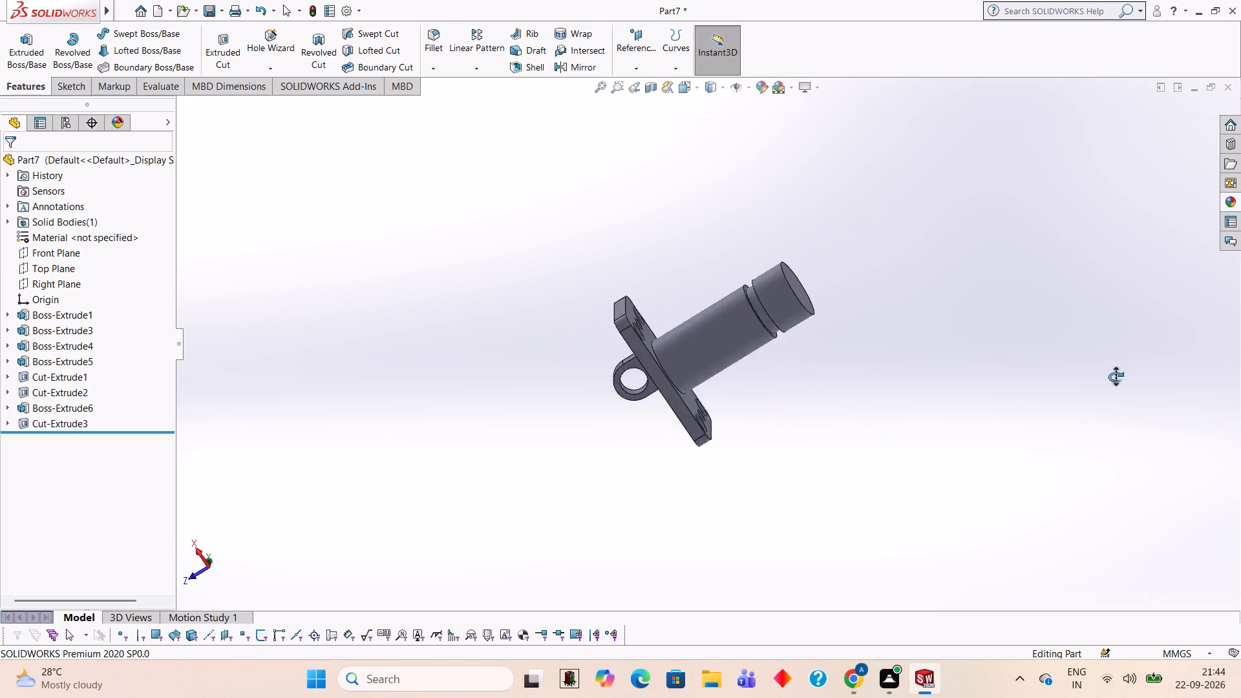
{"action": "middle_click_drag", "start_coordinate": [1116, 377], "coordinate": [792, 493]}
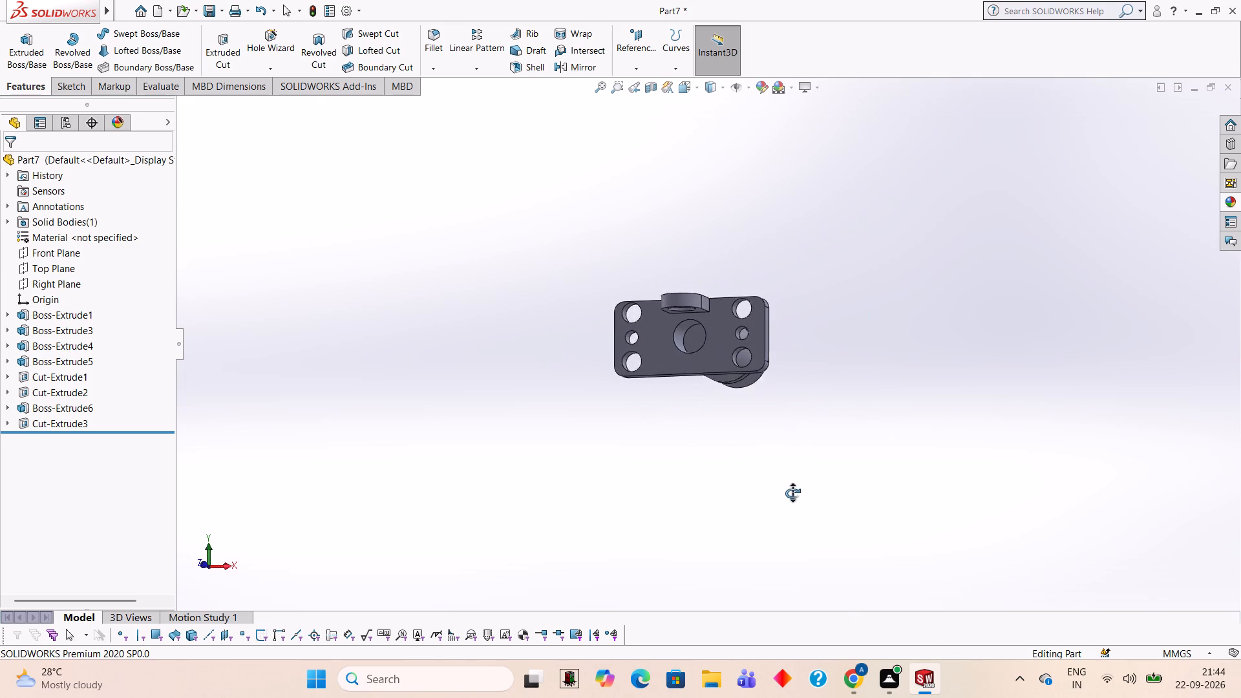
{"action": "middle_click_drag", "start_coordinate": [792, 493], "coordinate": [824, 516]}
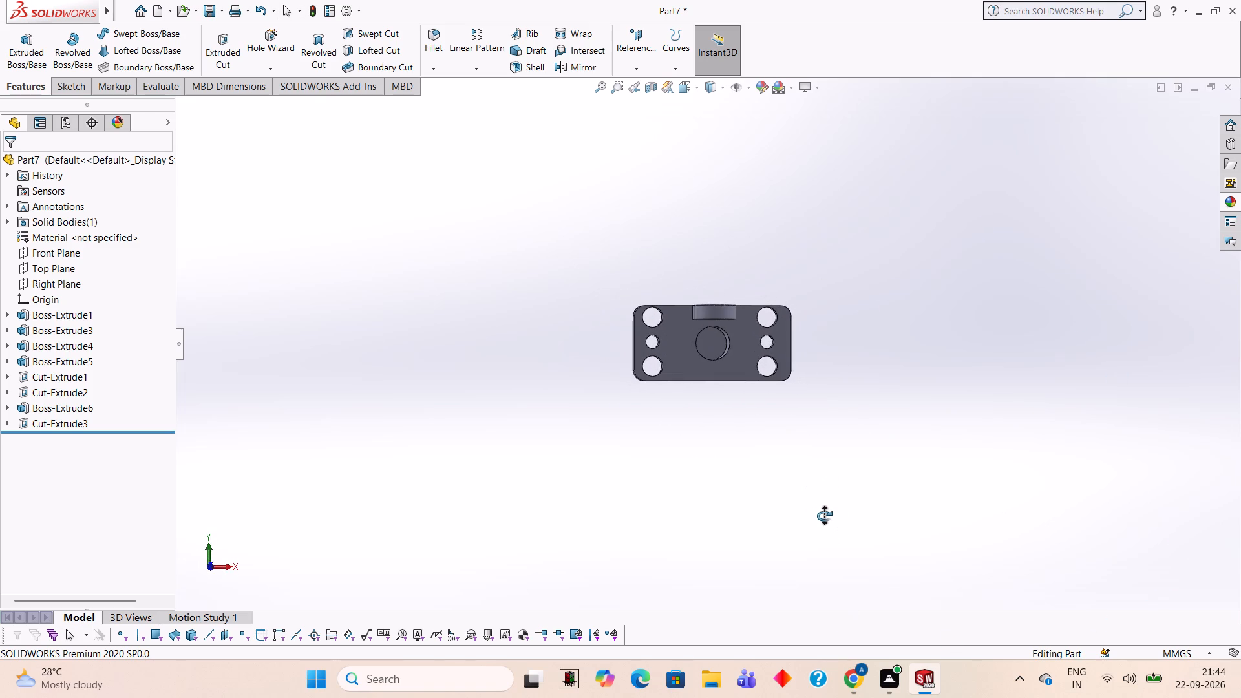
{"action": "middle_click_drag", "start_coordinate": [824, 516], "coordinate": [818, 248]}
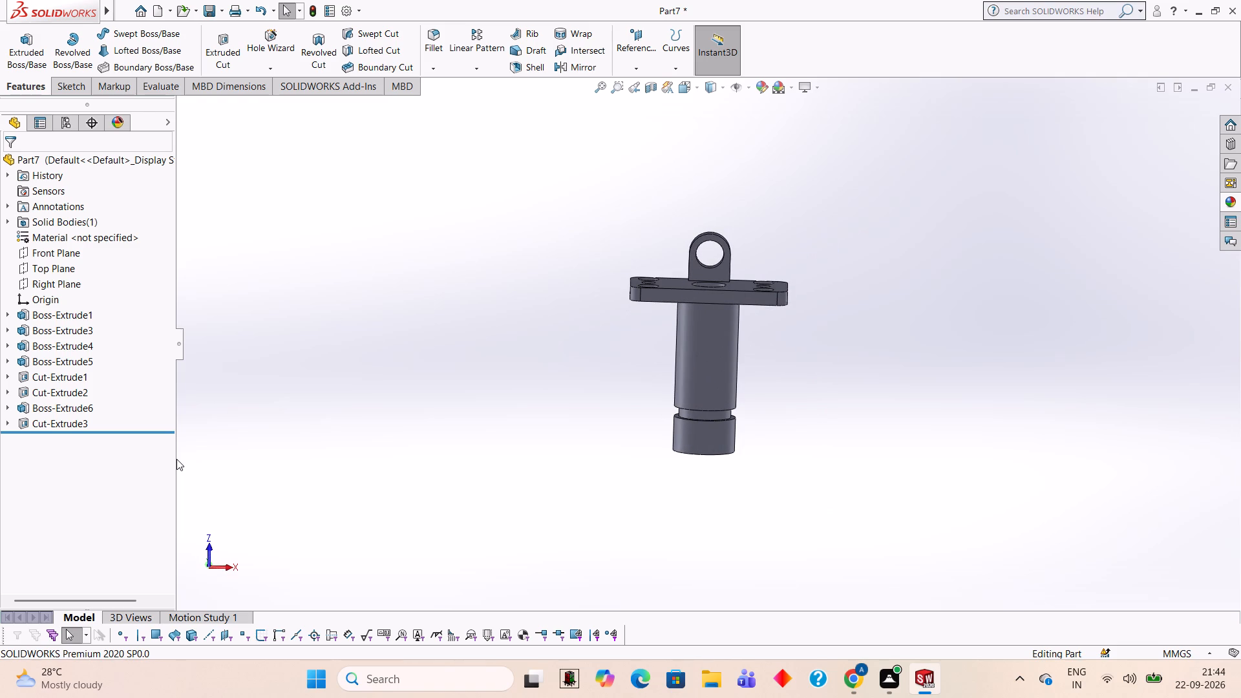
Save the part in the Documents folder as a SOLIDWORKS Part named 707070.
{"action": "key", "text": "ctrl+s"}
{"action": "type", "text": "707070"}
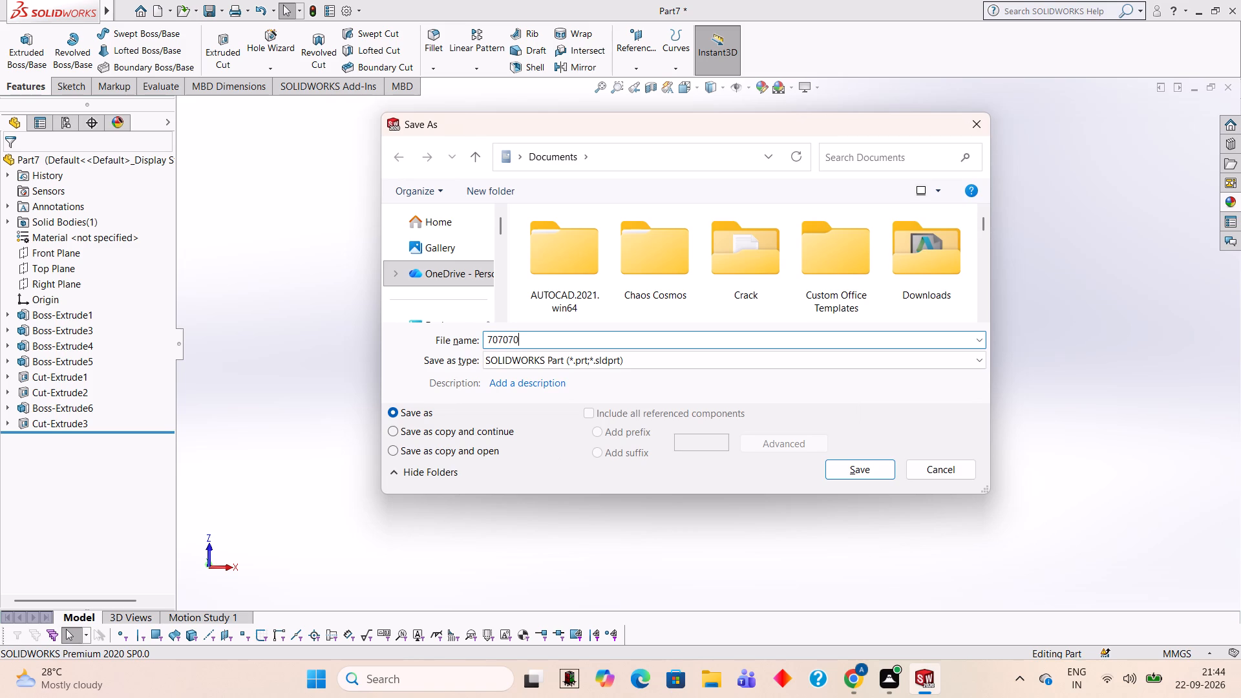
{"action": "key", "text": "Return"}
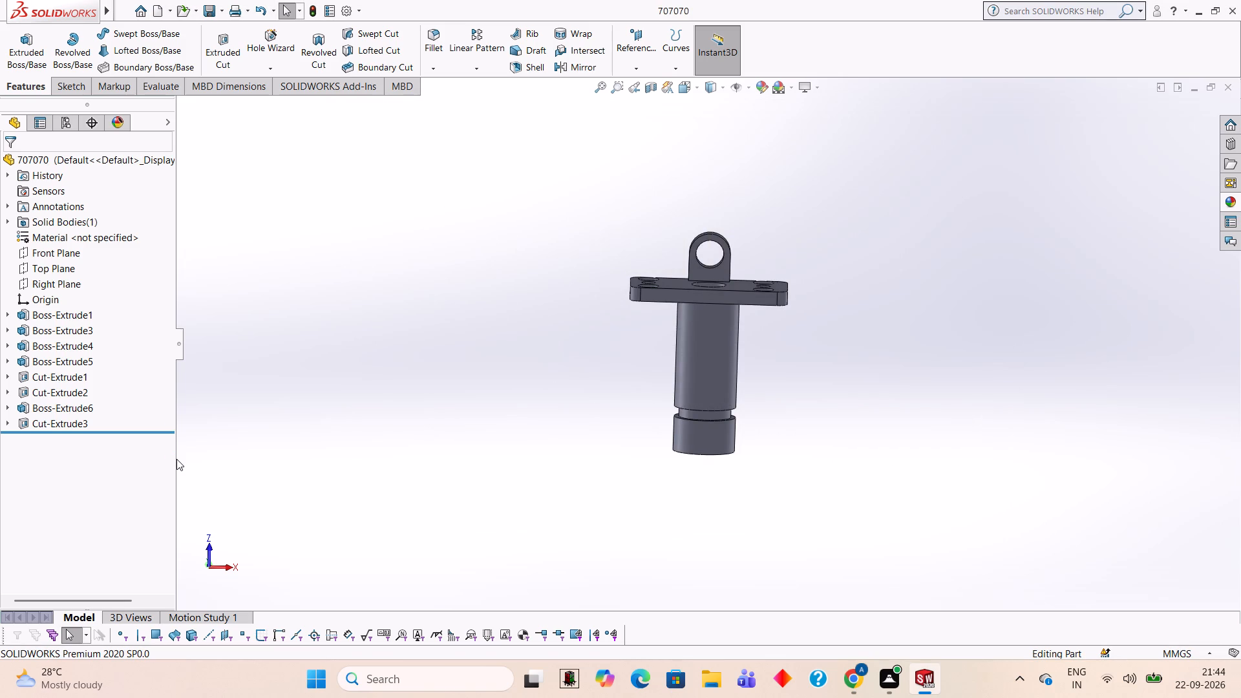
Save a copy of the model as an Adobe PDF named 707070 in the Documents folder.
{"action": "left_click", "coordinate": [217, 5]}
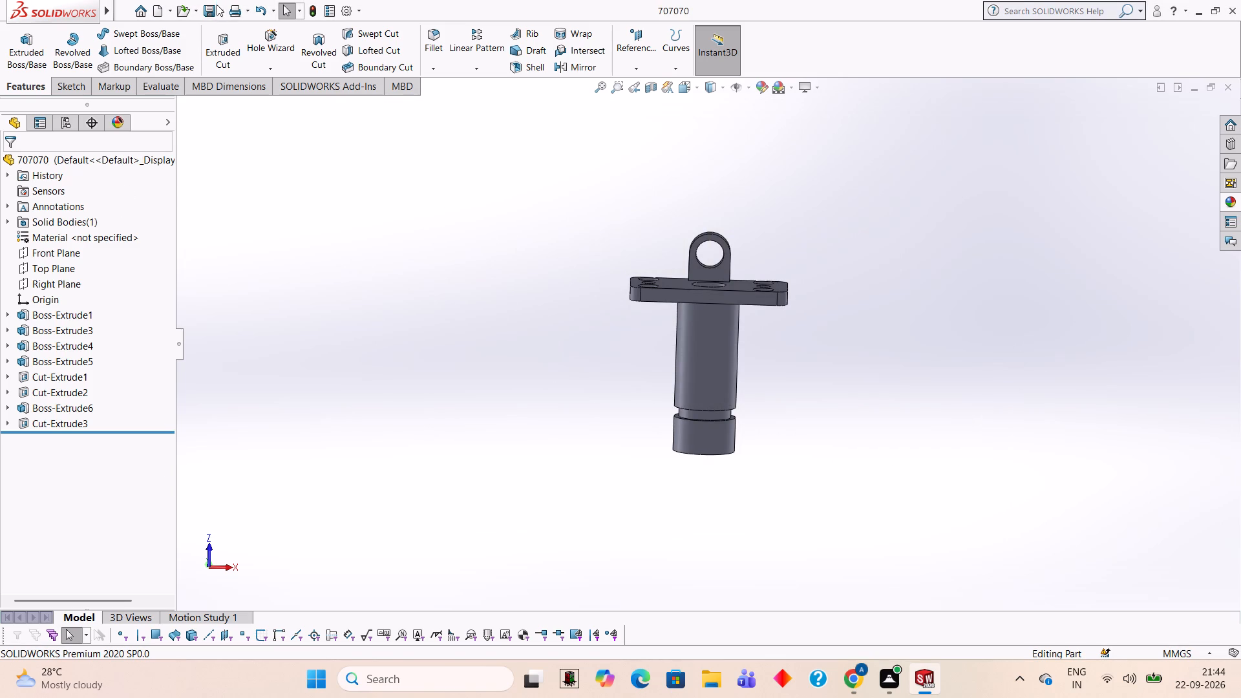
{"action": "left_click", "coordinate": [220, 7]}
{"action": "left_click", "coordinate": [233, 48]}
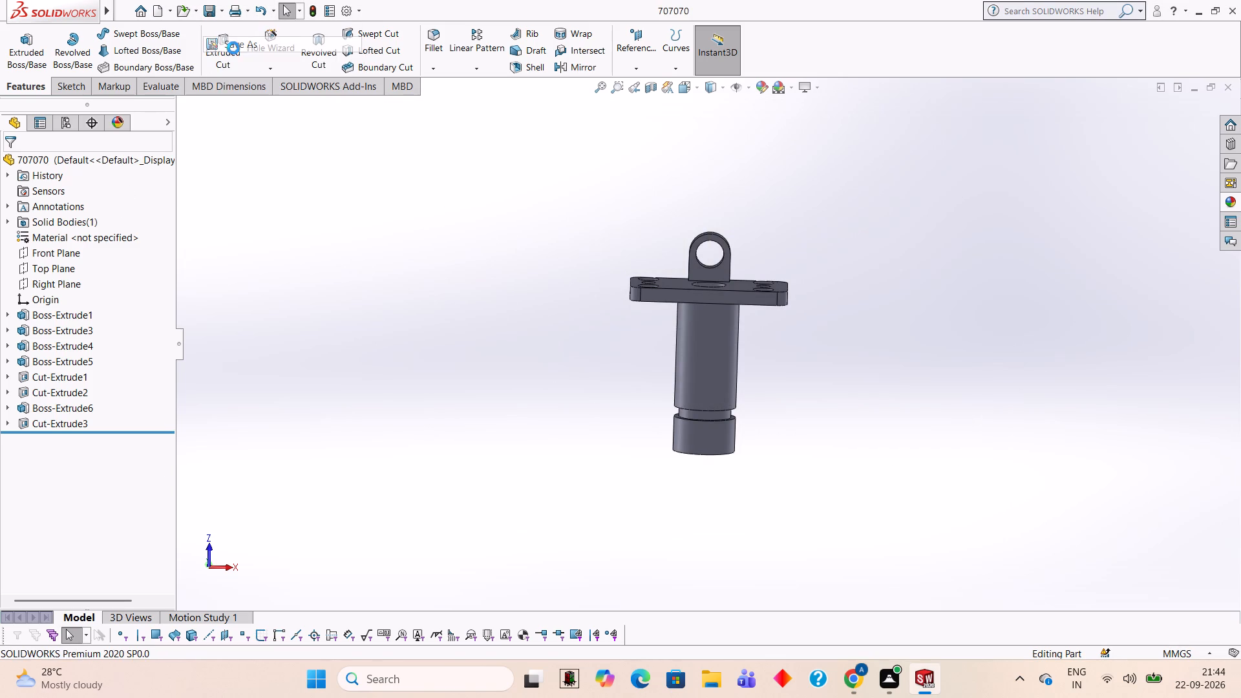
{"action": "left_click", "coordinate": [766, 357]}
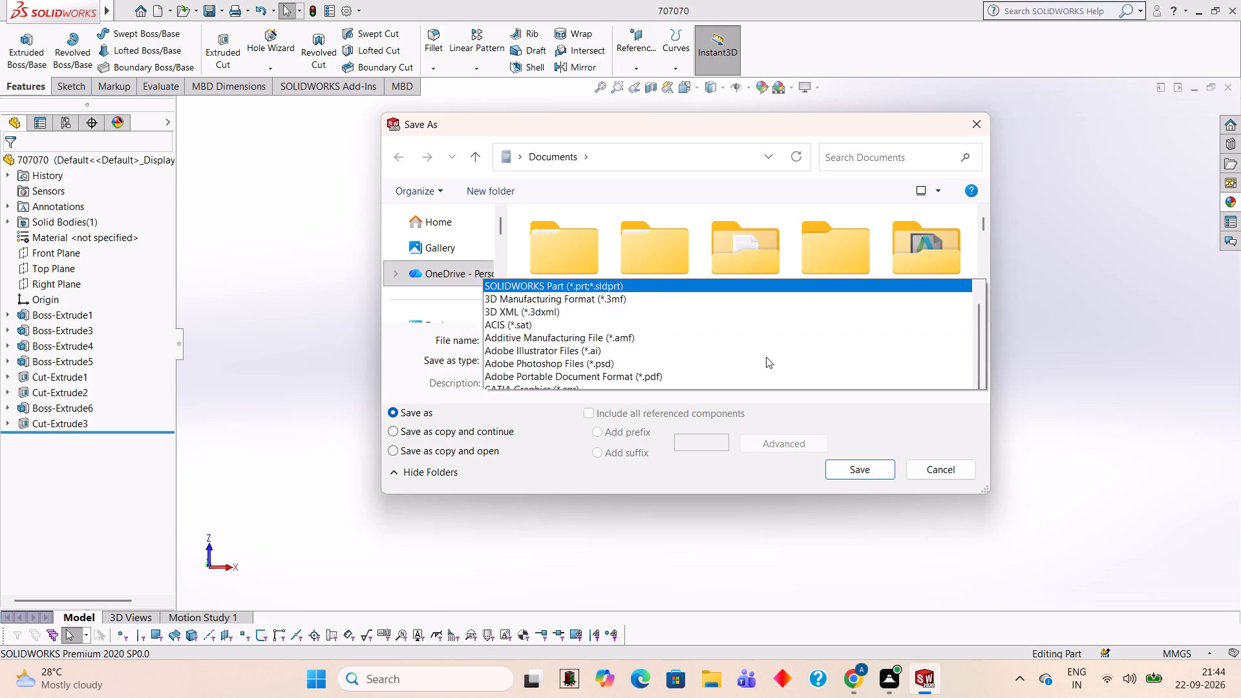
{"action": "left_click", "coordinate": [659, 103]}
{"action": "left_click", "coordinate": [873, 498]}
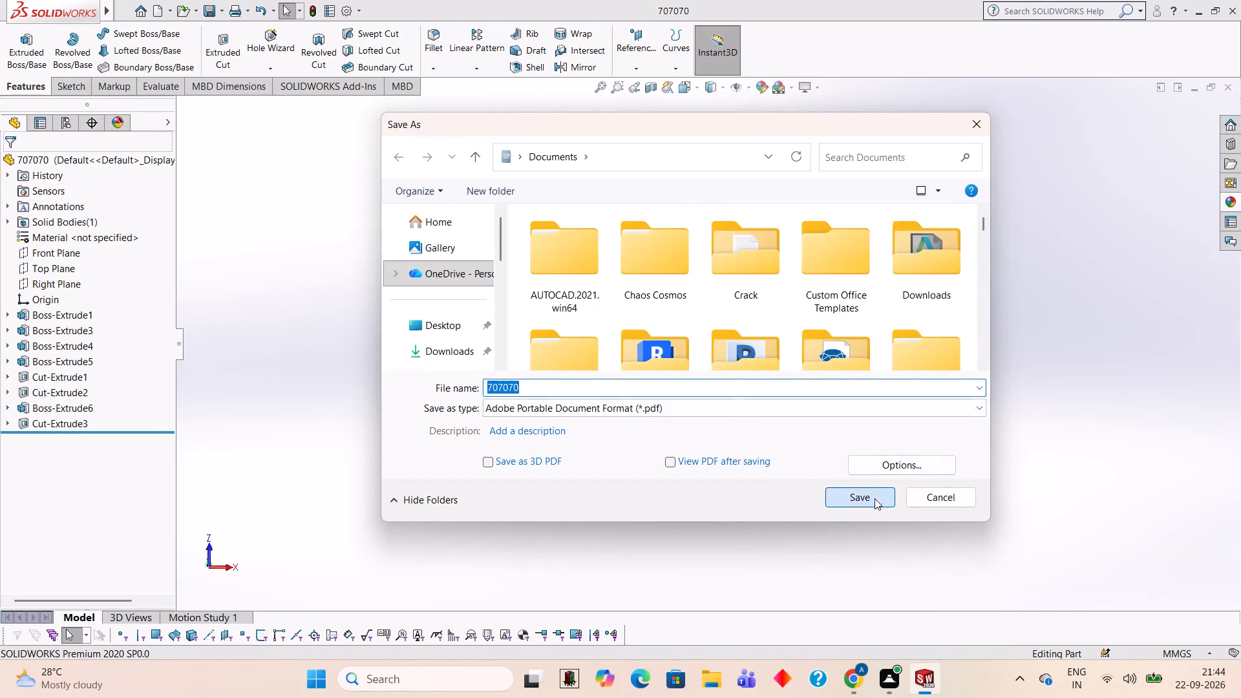